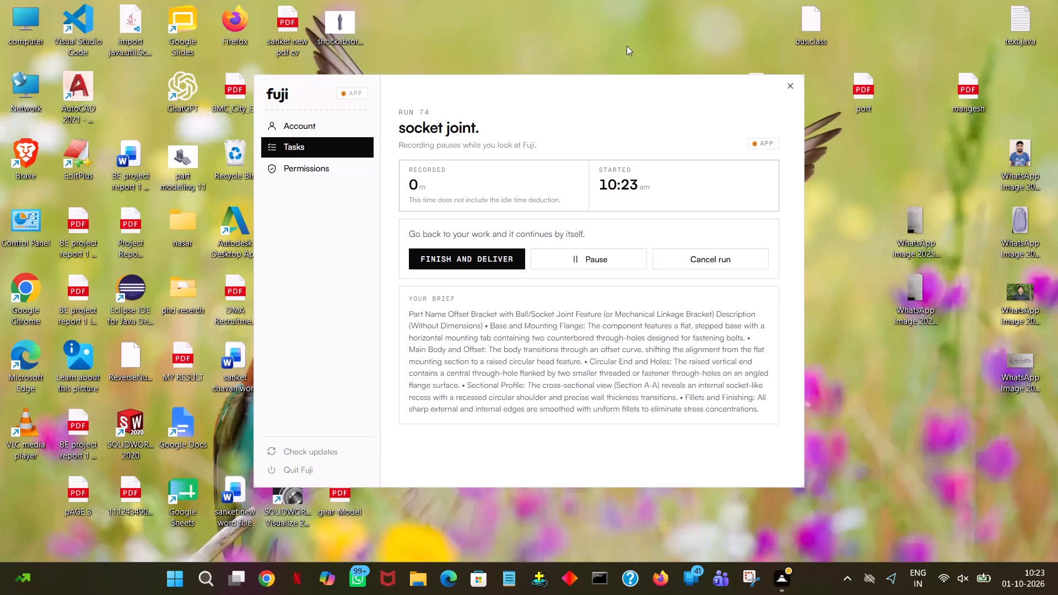
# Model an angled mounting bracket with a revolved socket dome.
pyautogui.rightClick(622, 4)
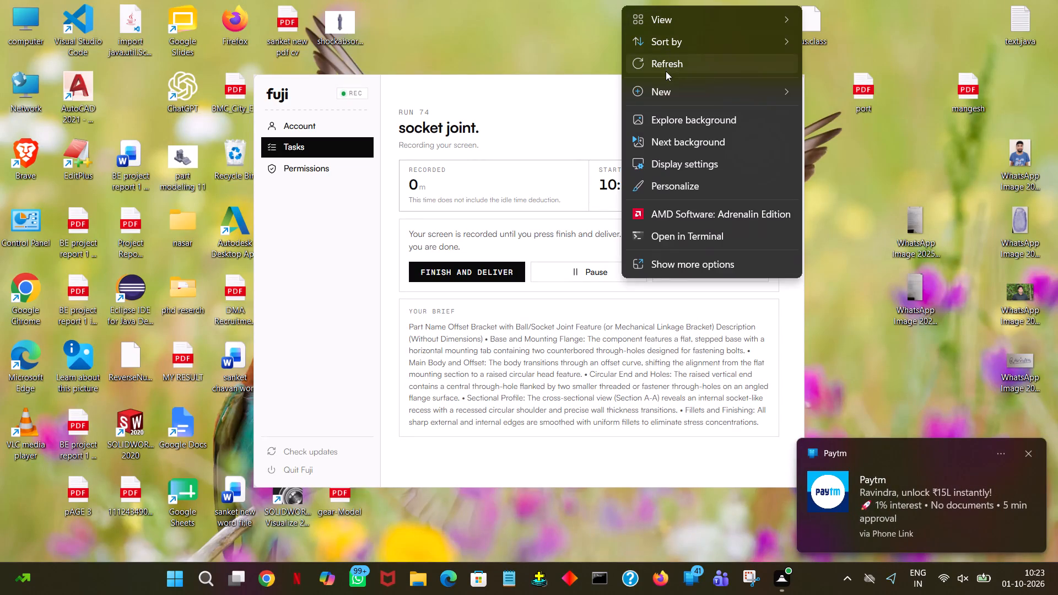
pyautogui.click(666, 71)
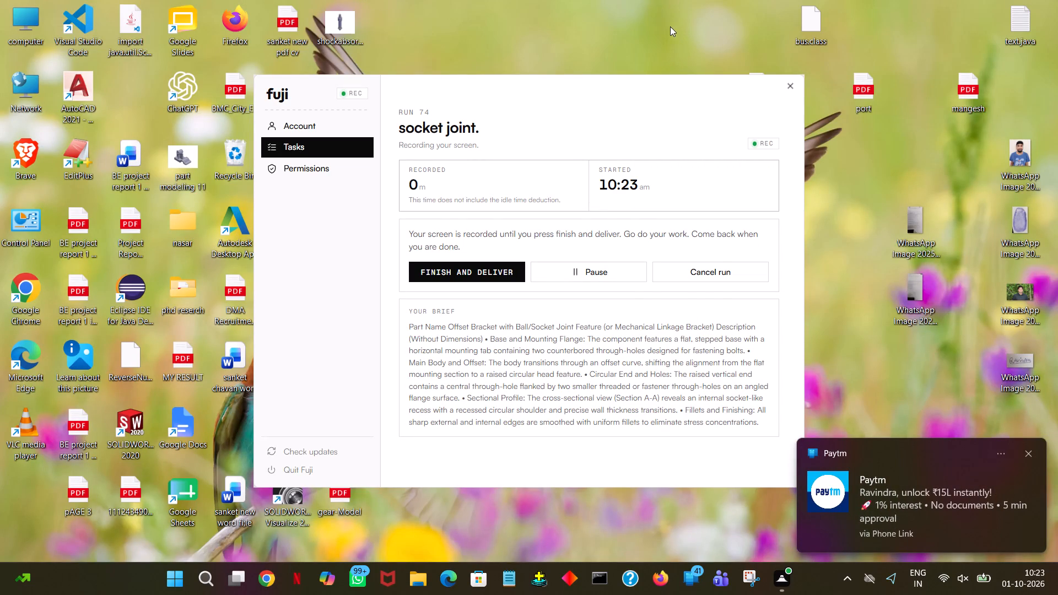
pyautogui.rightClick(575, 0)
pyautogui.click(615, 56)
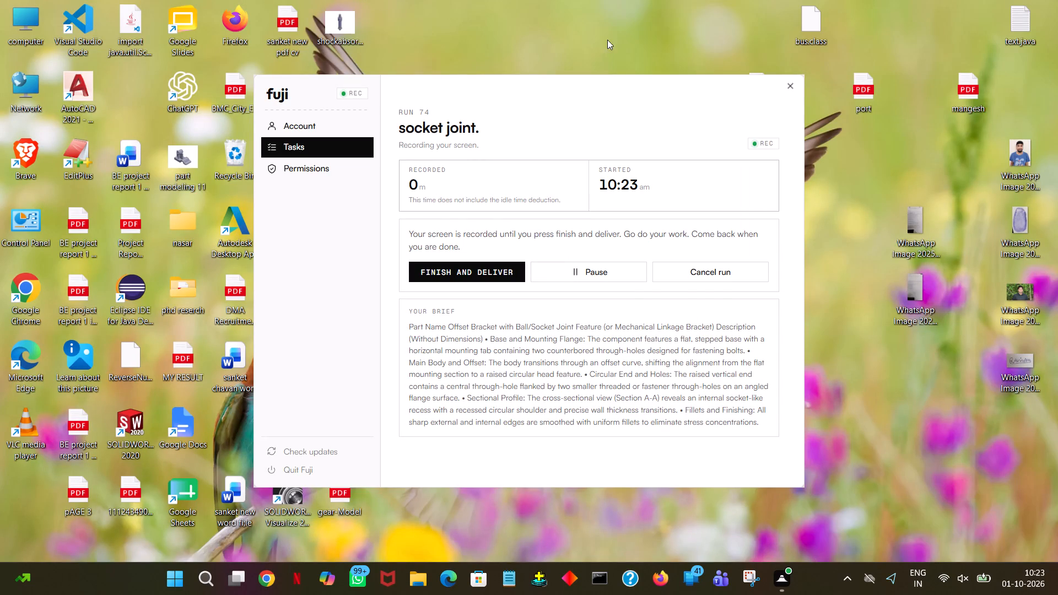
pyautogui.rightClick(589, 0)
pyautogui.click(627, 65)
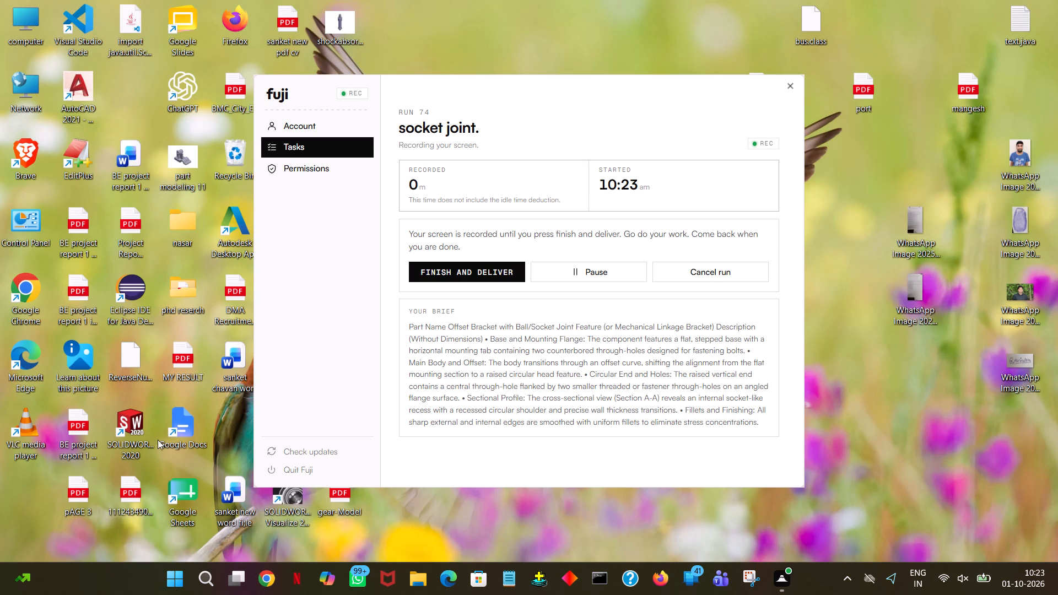
# Launch SOLIDWORKS 2020 from the desktop and create a new part document.
pyautogui.doubleClick(142, 429)
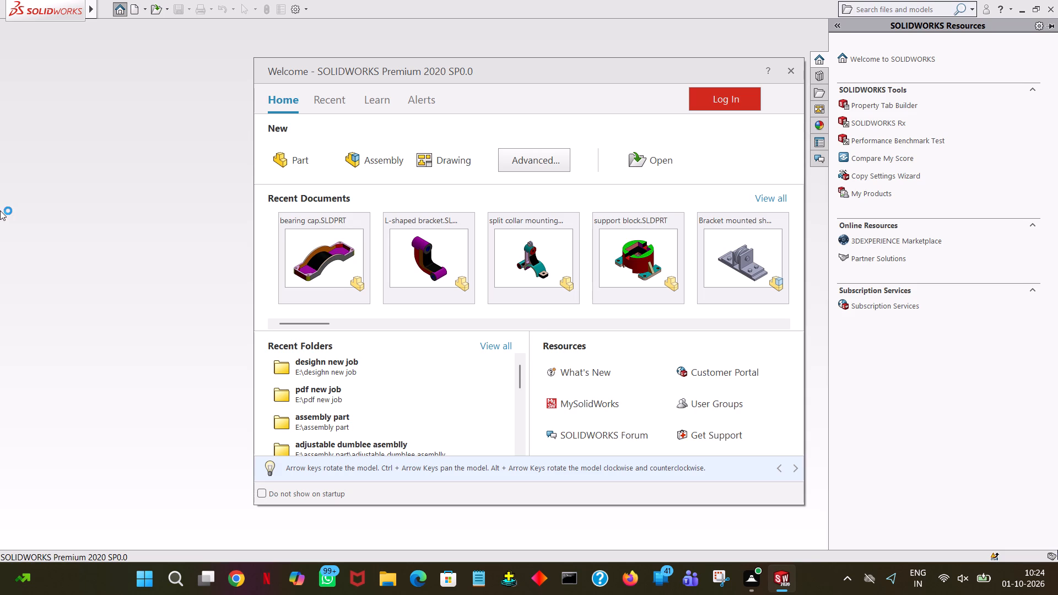
pyautogui.doubleClick(295, 156)
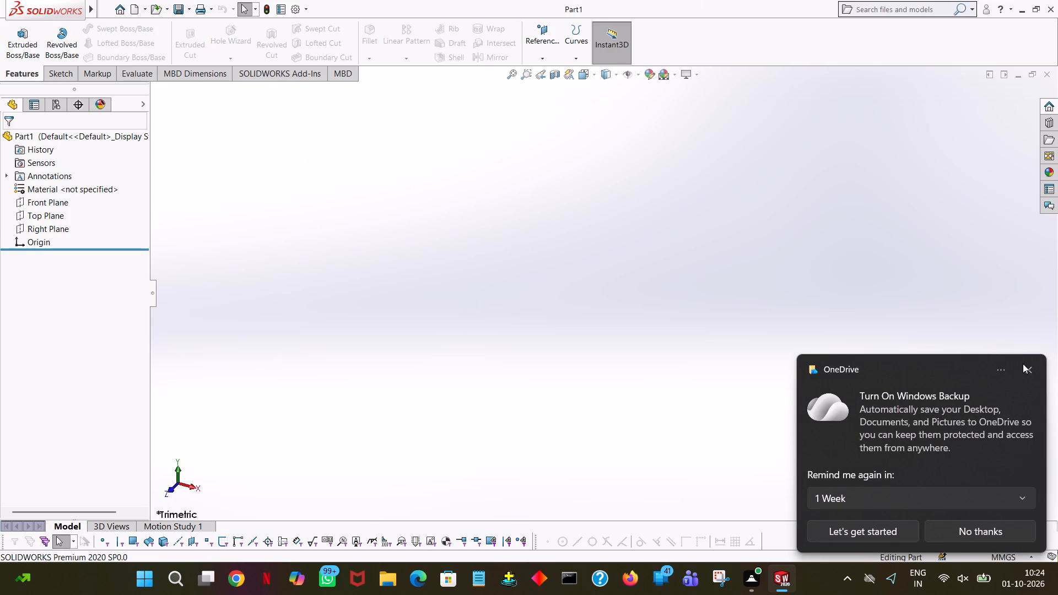
pyautogui.click(1028, 367)
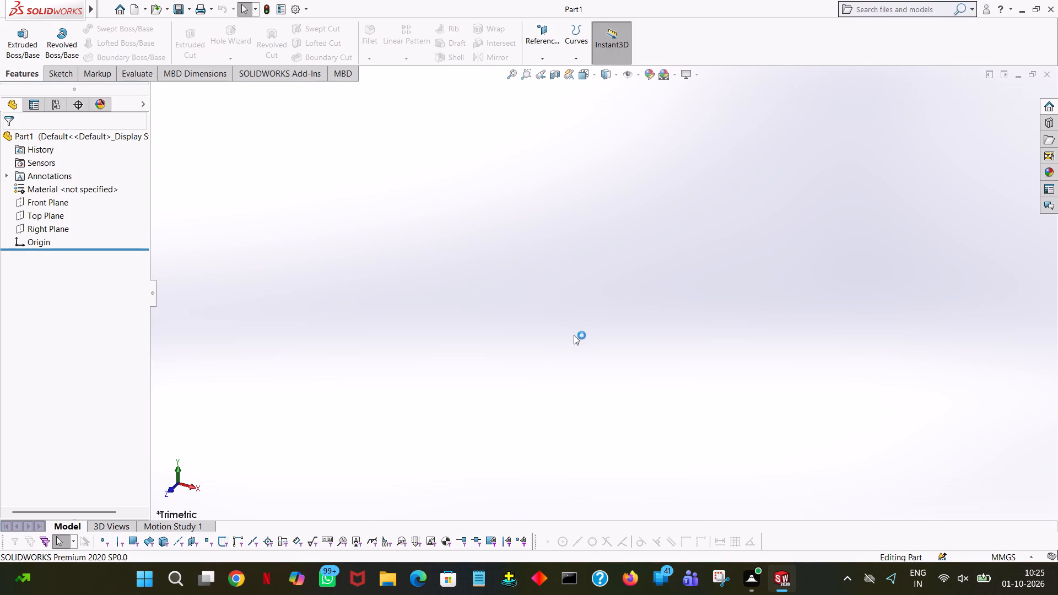
# Open a new sketch on the Top Plane.
pyautogui.click(53, 225)
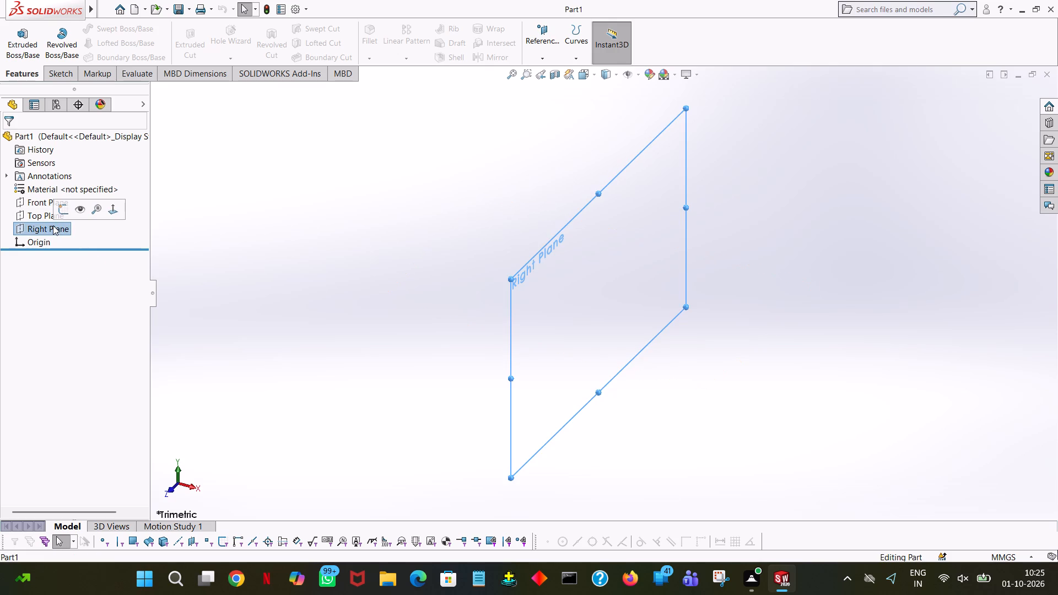
pyautogui.rightClick(53, 225)
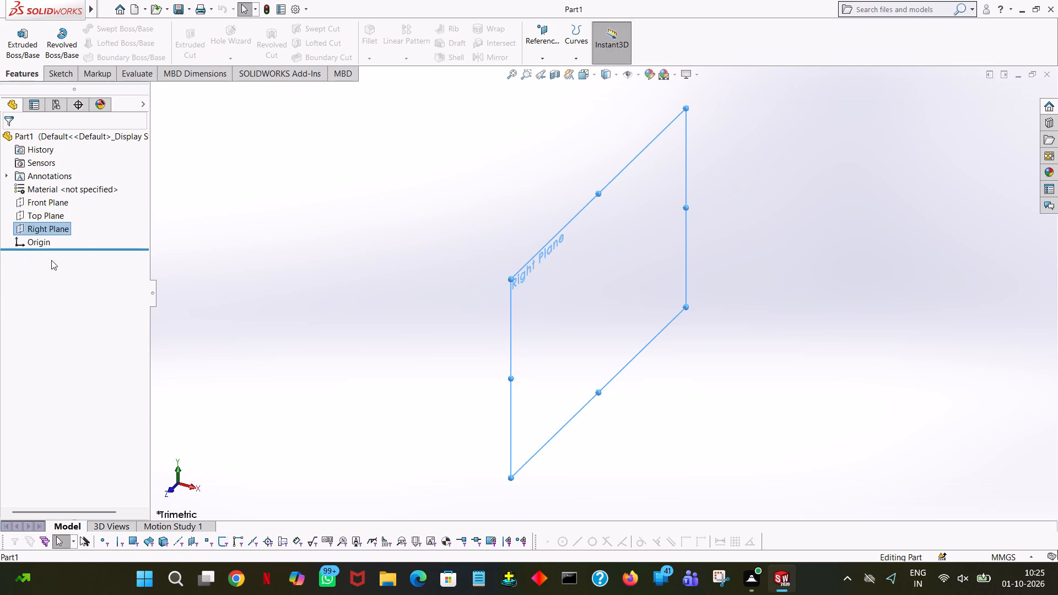
pyautogui.click(25, 213)
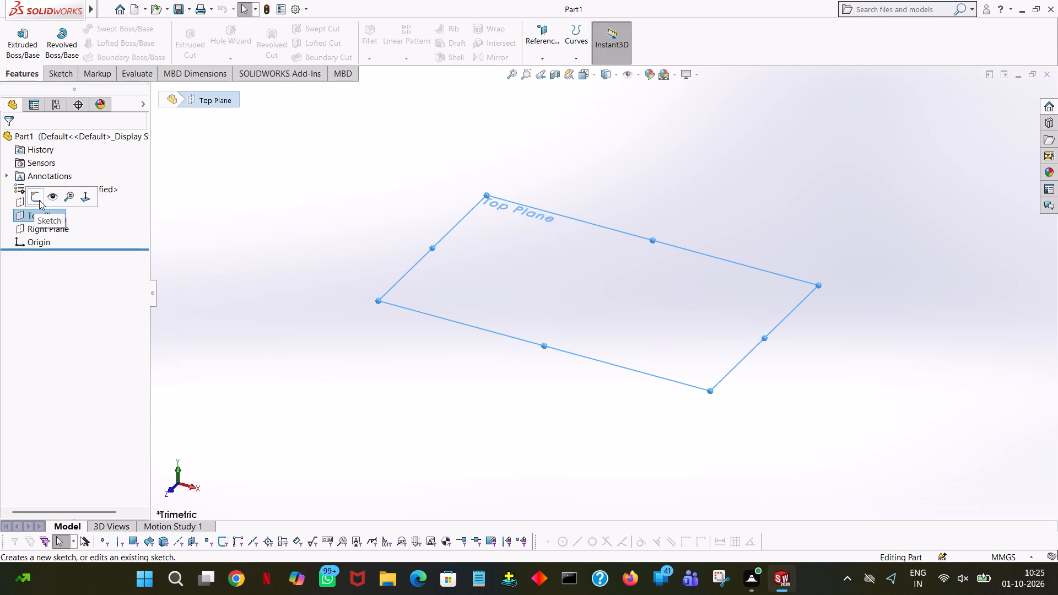
pyautogui.click(39, 200)
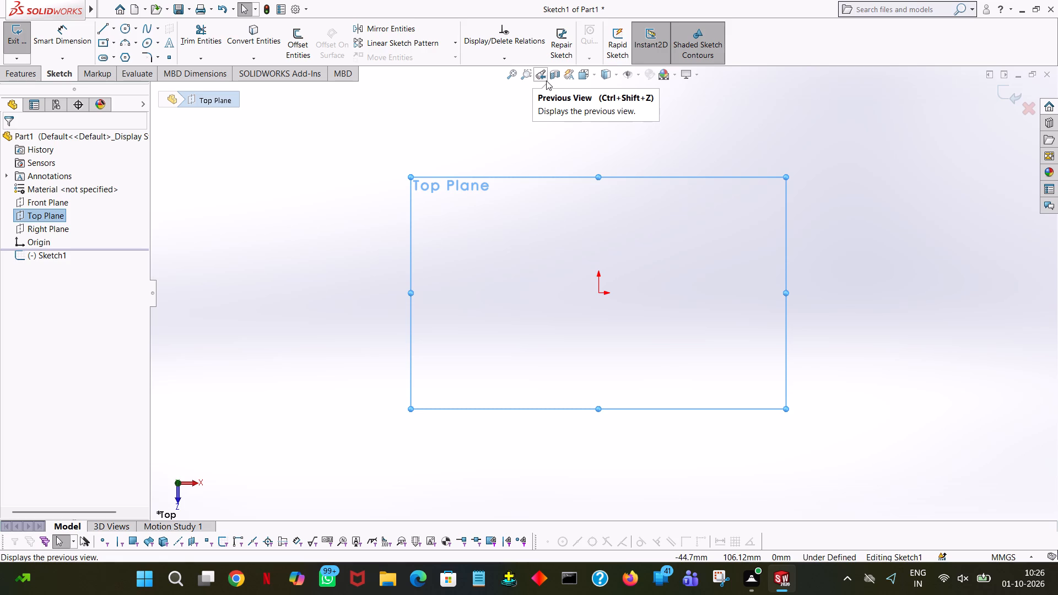
# Sketch a horizontal line from the origin toward negative X and set its length to 50 mm.
pyautogui.click(105, 31)
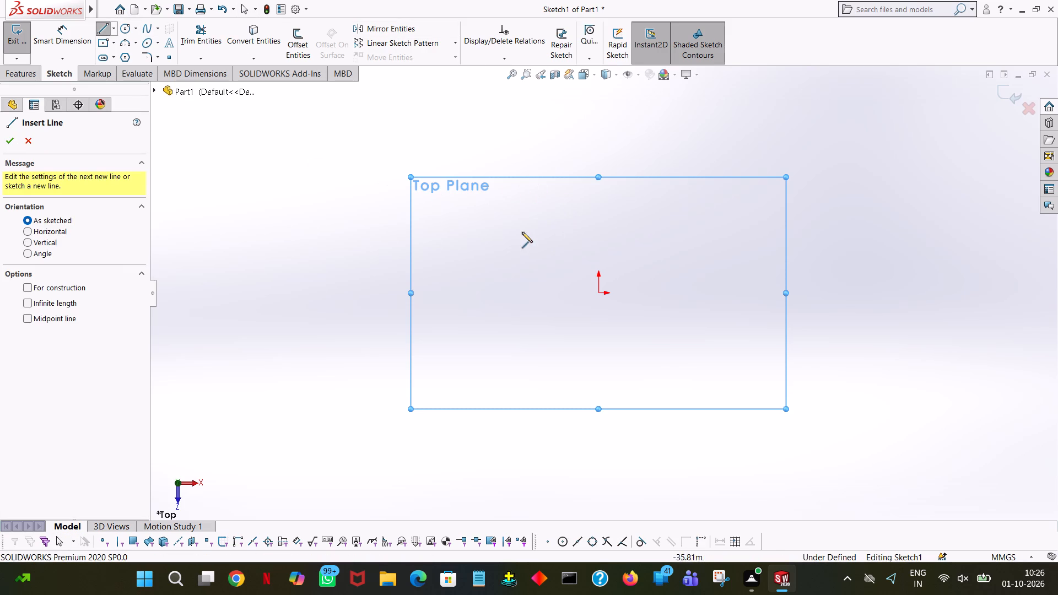
pyautogui.click(599, 292)
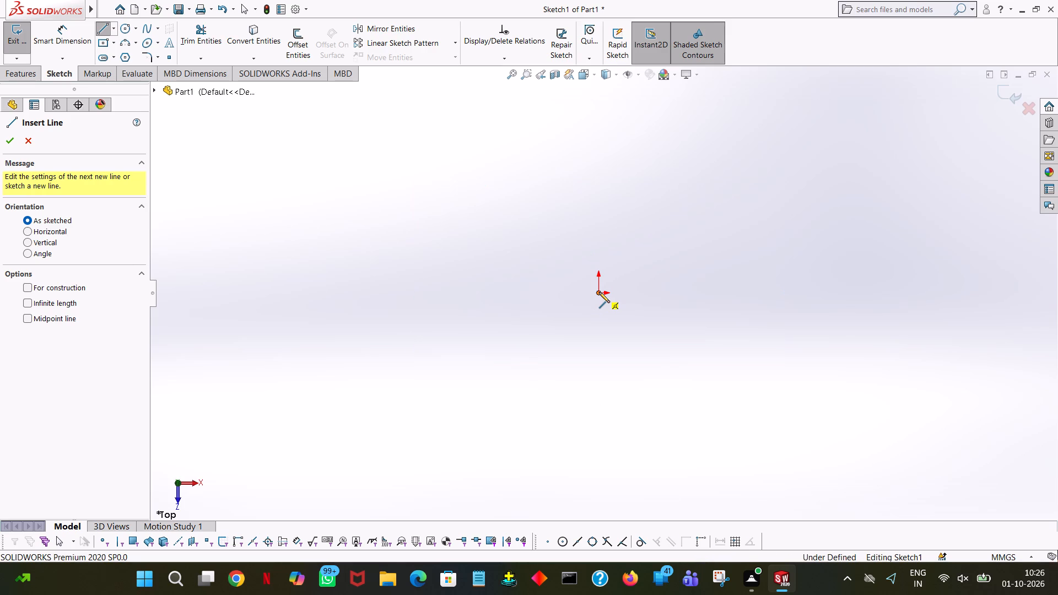
pyautogui.click(491, 293)
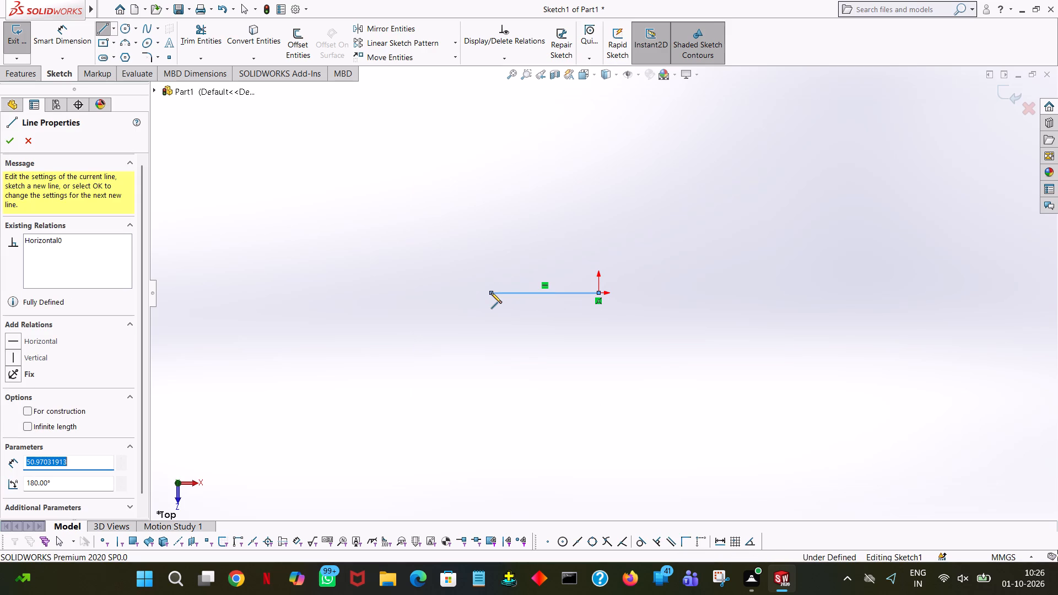
pyautogui.press('5')
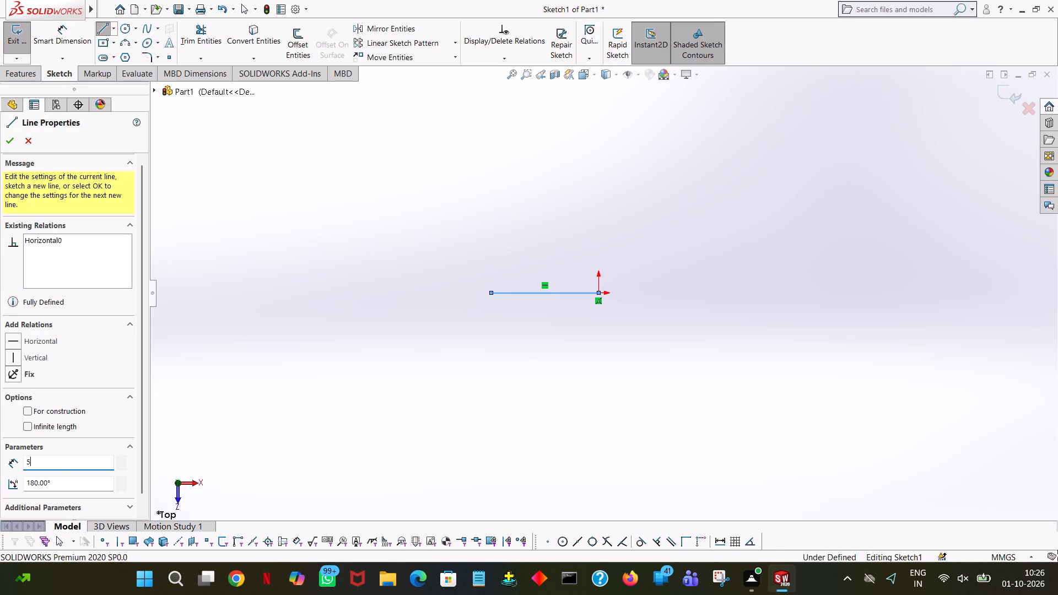
pyautogui.press('0')
pyautogui.press('Return')
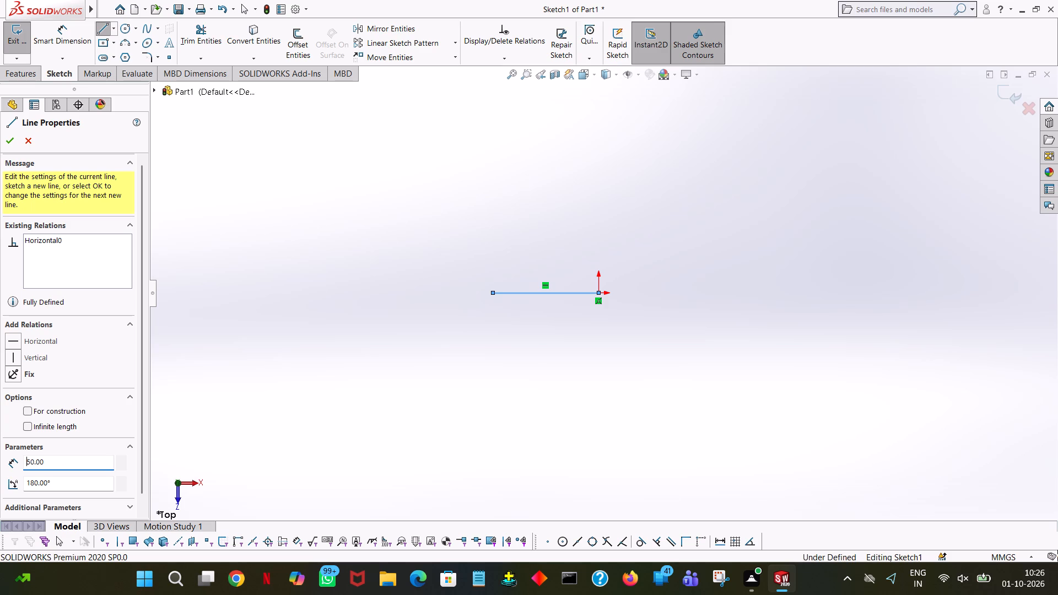
pyautogui.rightClick(491, 293)
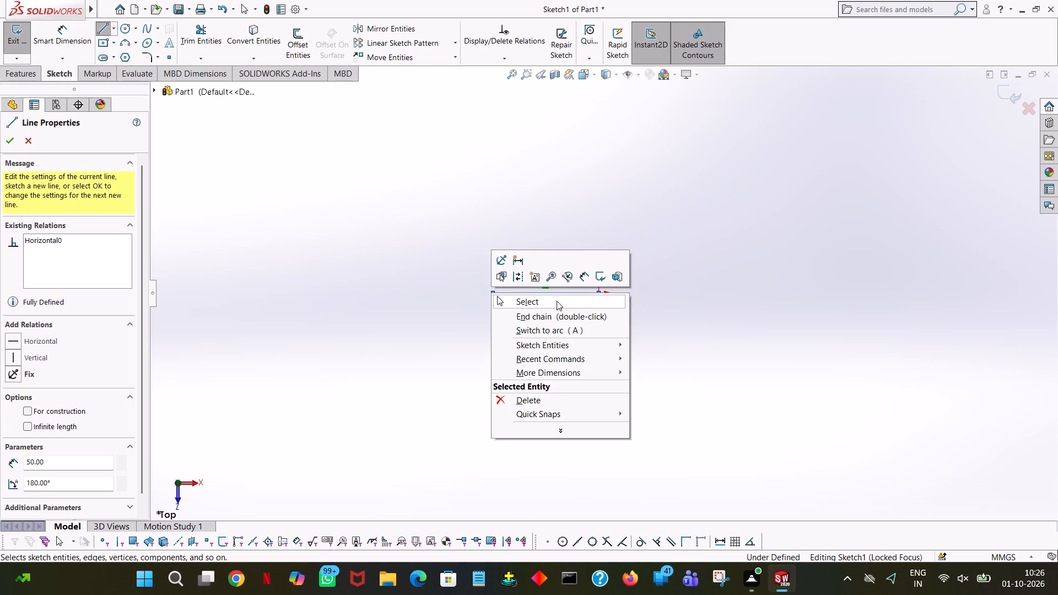
pyautogui.click(557, 301)
pyautogui.click(570, 293)
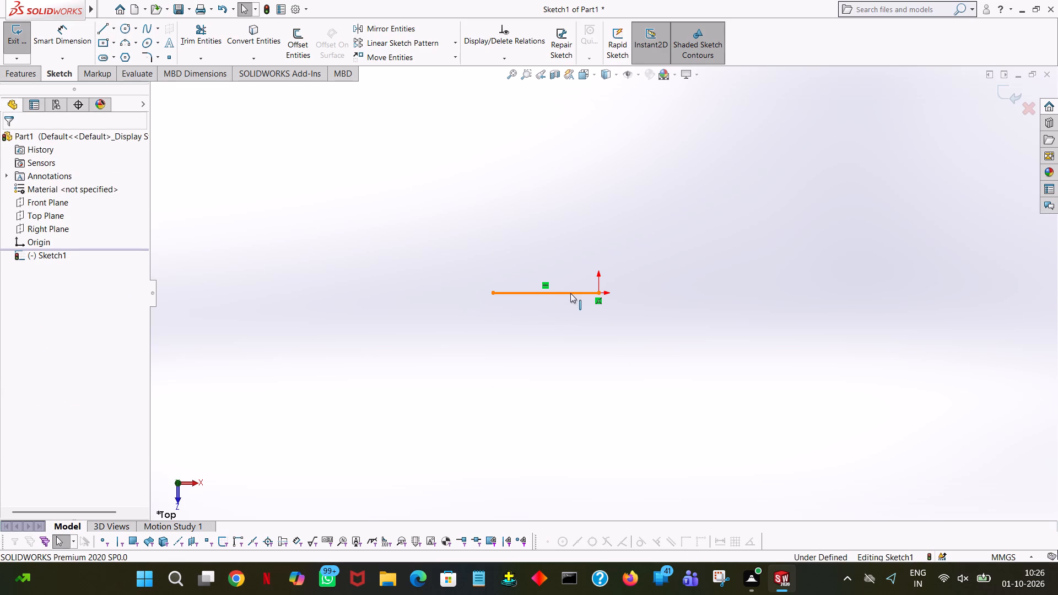
# Sketch a vertical line upward from the origin and set its length to 3 mm.
pyautogui.click(99, 34)
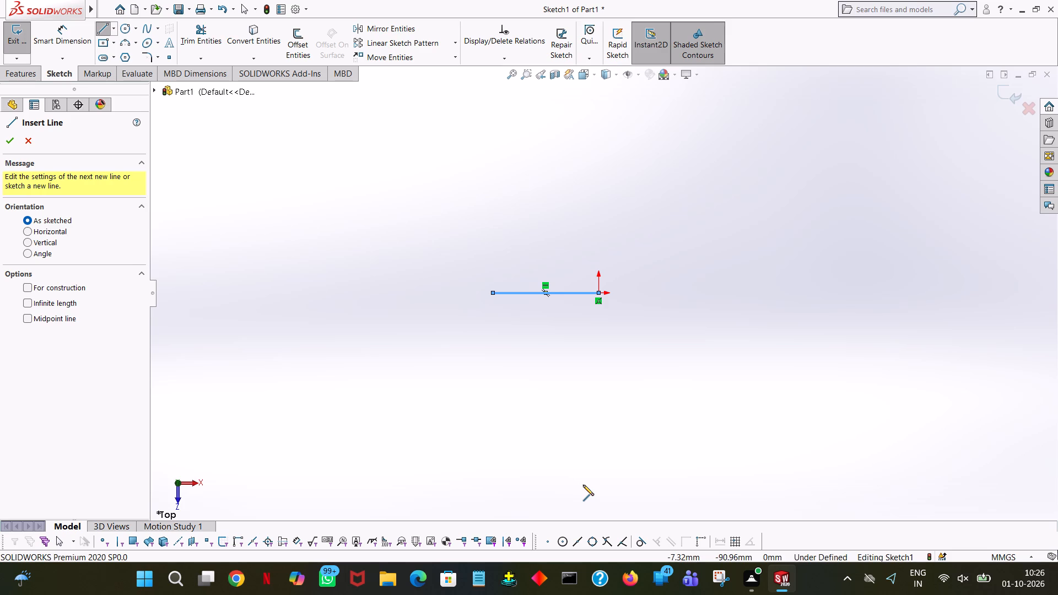
pyautogui.click(596, 291)
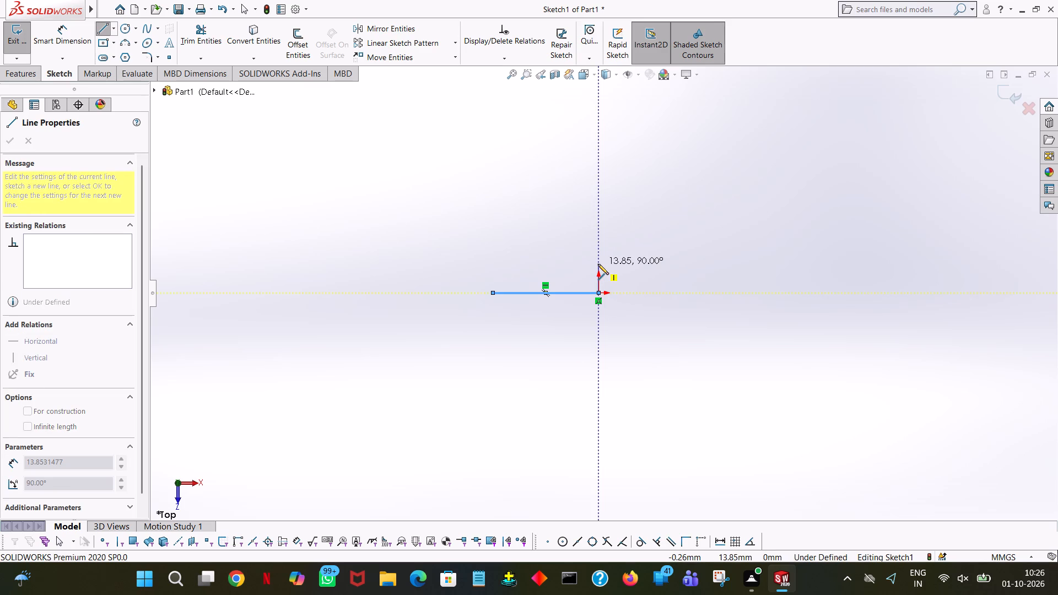
pyautogui.click(598, 264)
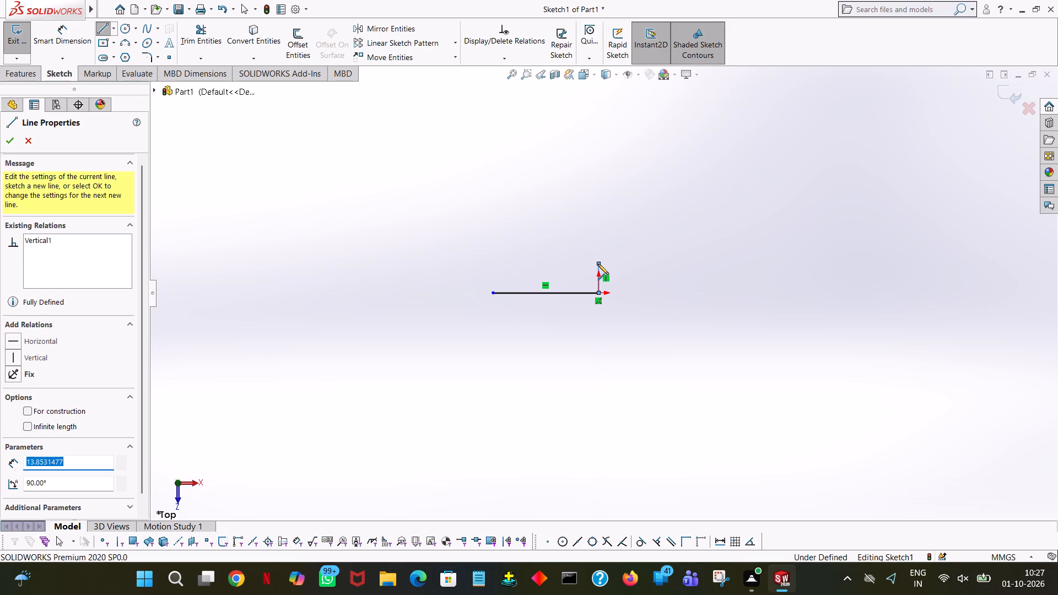
pyautogui.press('3')
pyautogui.press('Return')
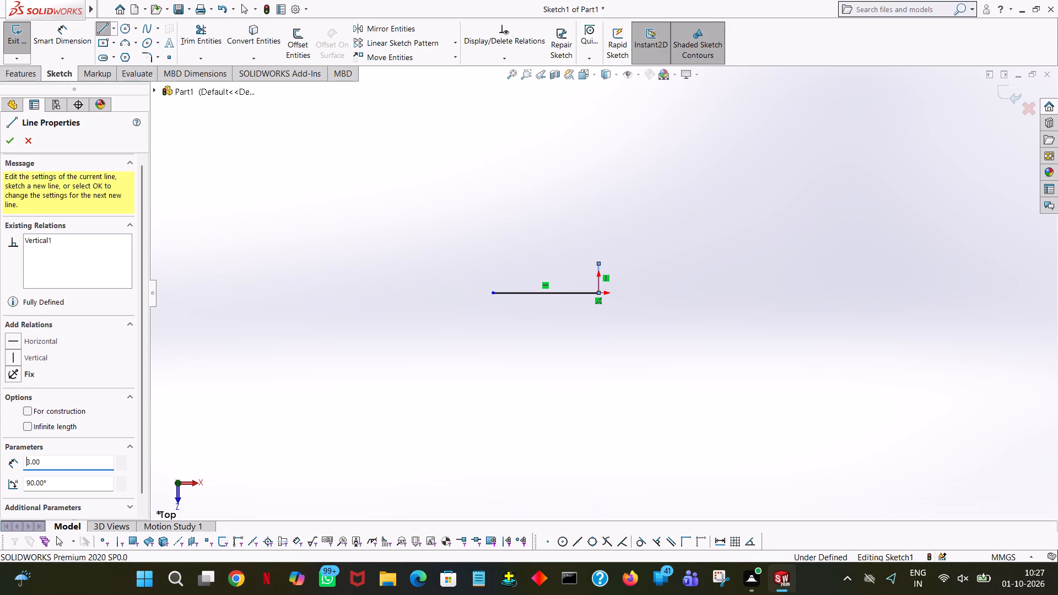
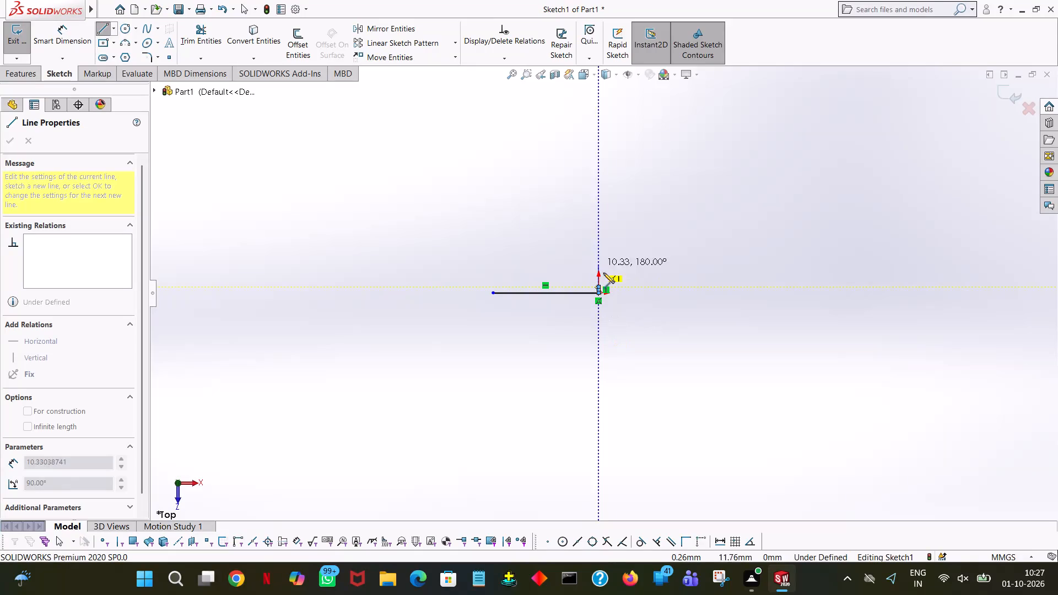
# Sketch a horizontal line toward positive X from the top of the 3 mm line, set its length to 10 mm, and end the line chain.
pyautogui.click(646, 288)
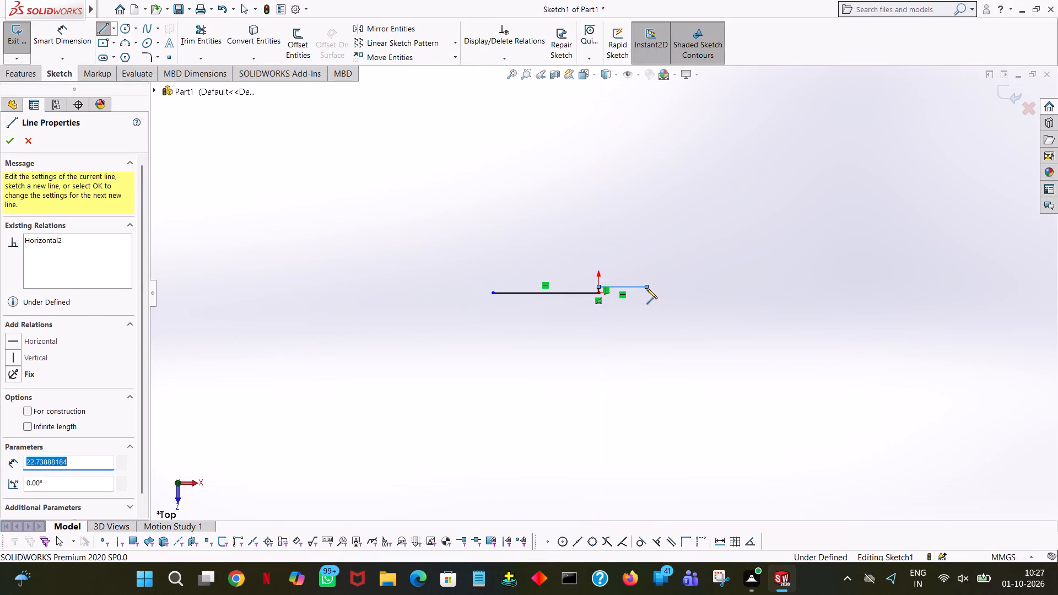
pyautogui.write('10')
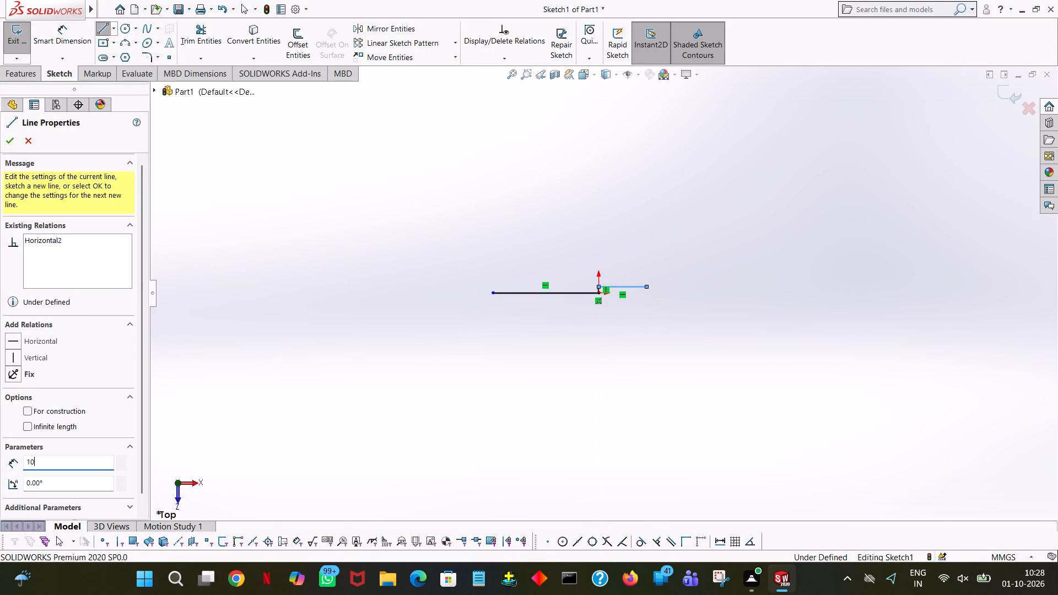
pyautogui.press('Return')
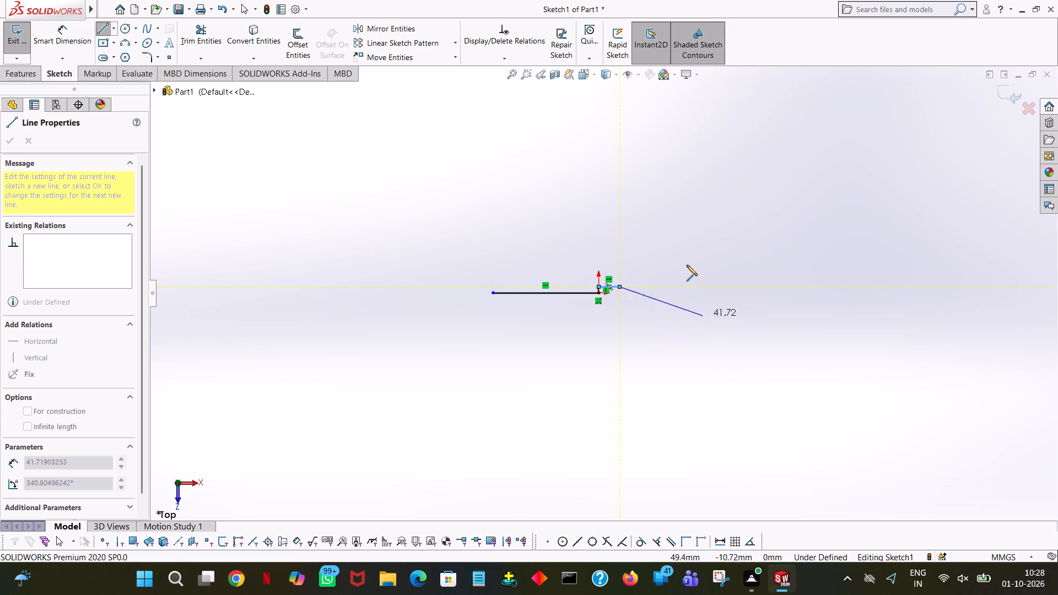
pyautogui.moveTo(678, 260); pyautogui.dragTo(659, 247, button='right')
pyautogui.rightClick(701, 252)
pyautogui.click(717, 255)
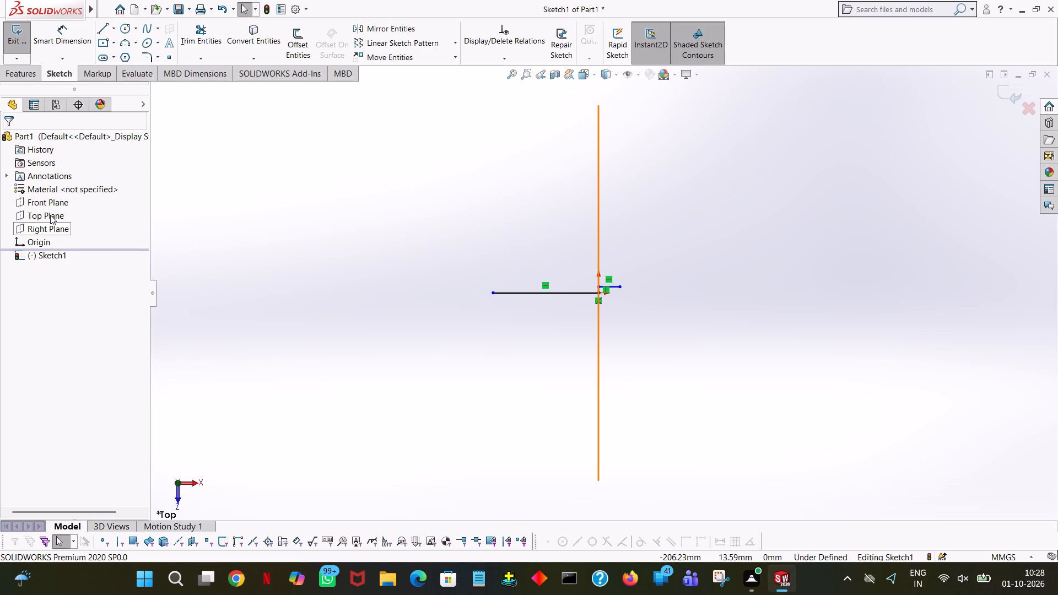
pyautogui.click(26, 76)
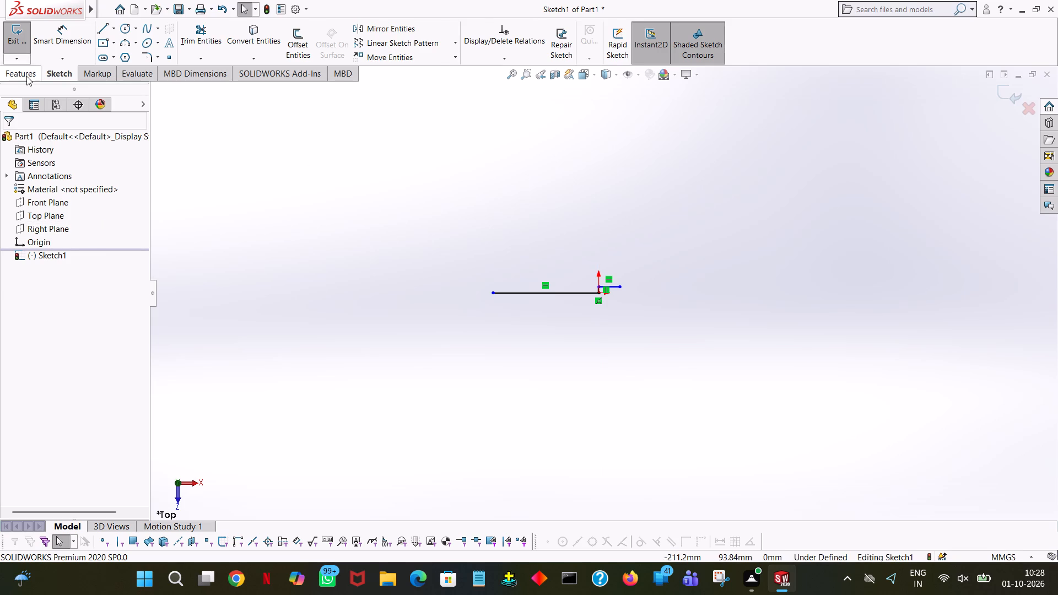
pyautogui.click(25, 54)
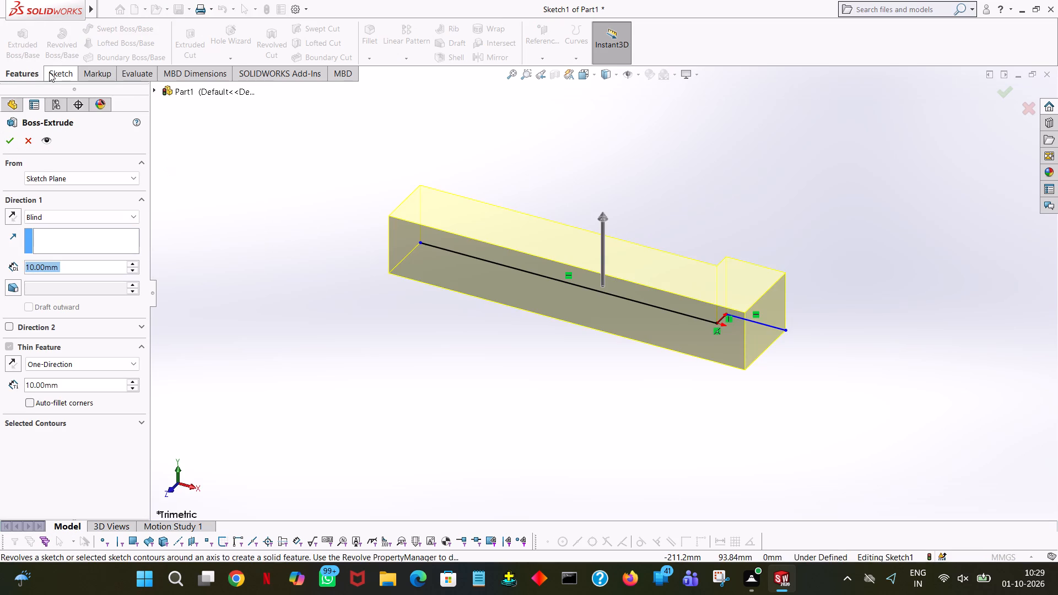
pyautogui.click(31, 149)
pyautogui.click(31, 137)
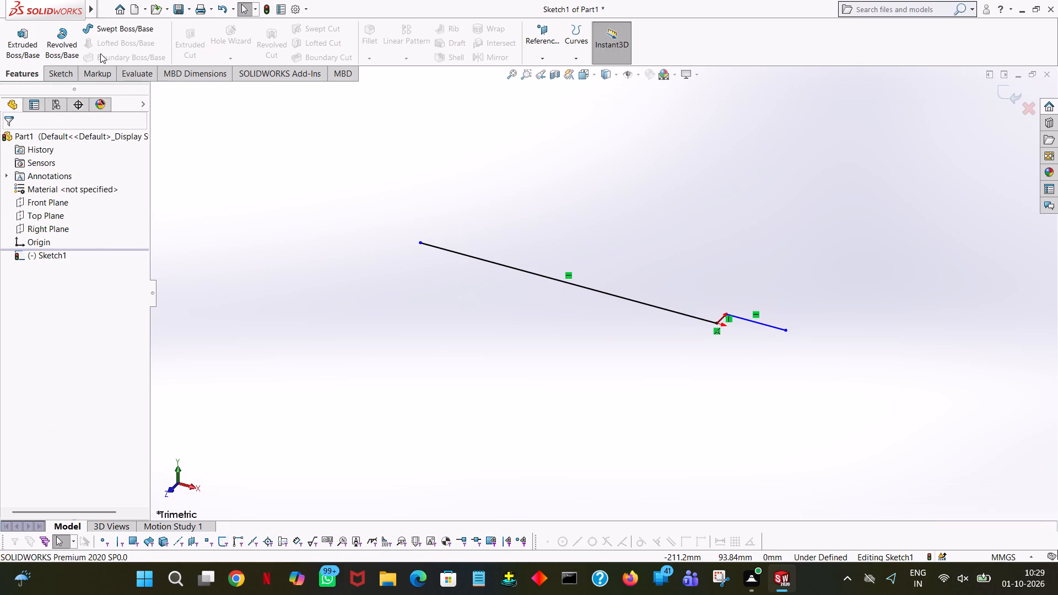
# Undo all the sketched lines and the Top Plane sketch itself, back to an empty part.
pyautogui.click(218, 7)
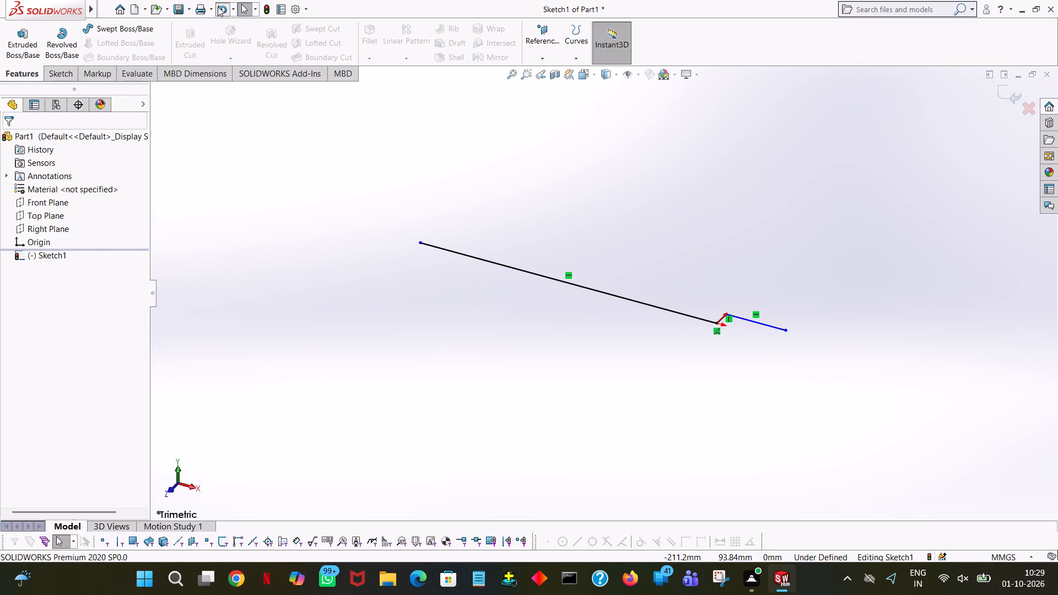
pyautogui.tripleClick(218, 7)
pyautogui.tripleClick(218, 7)
pyautogui.doubleClick(218, 7)
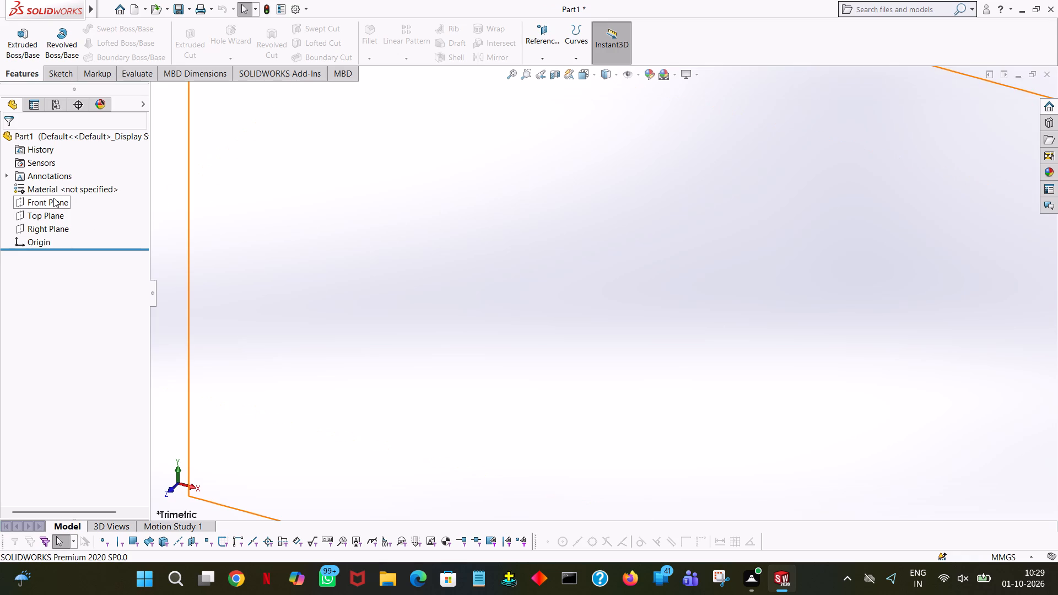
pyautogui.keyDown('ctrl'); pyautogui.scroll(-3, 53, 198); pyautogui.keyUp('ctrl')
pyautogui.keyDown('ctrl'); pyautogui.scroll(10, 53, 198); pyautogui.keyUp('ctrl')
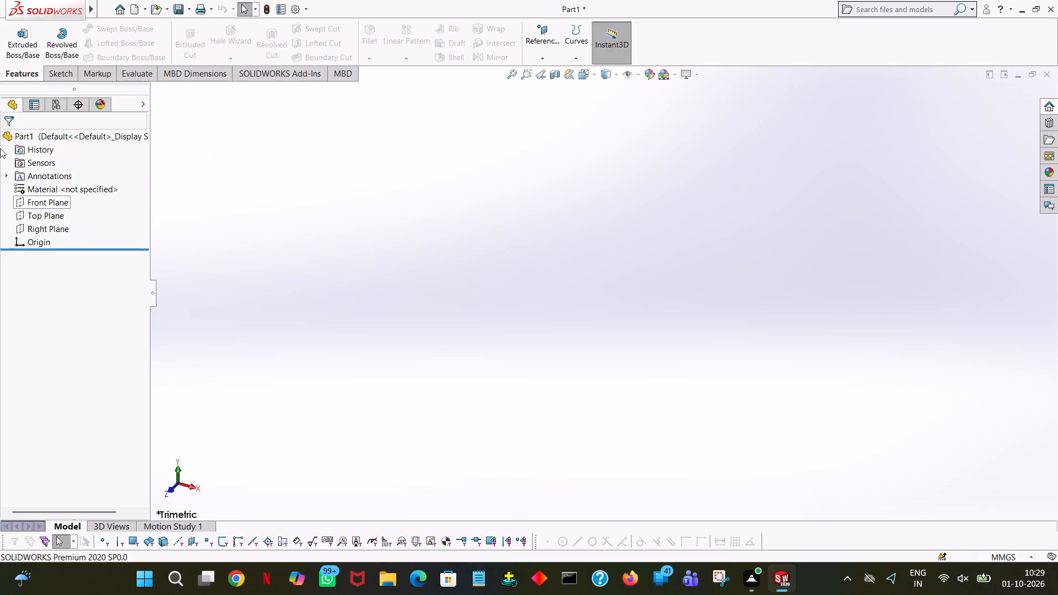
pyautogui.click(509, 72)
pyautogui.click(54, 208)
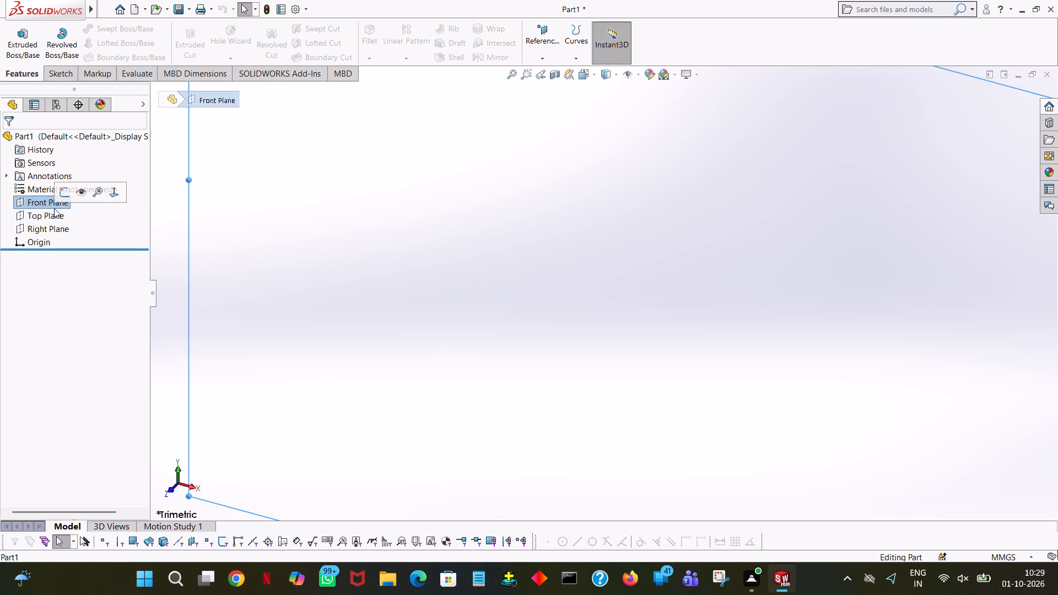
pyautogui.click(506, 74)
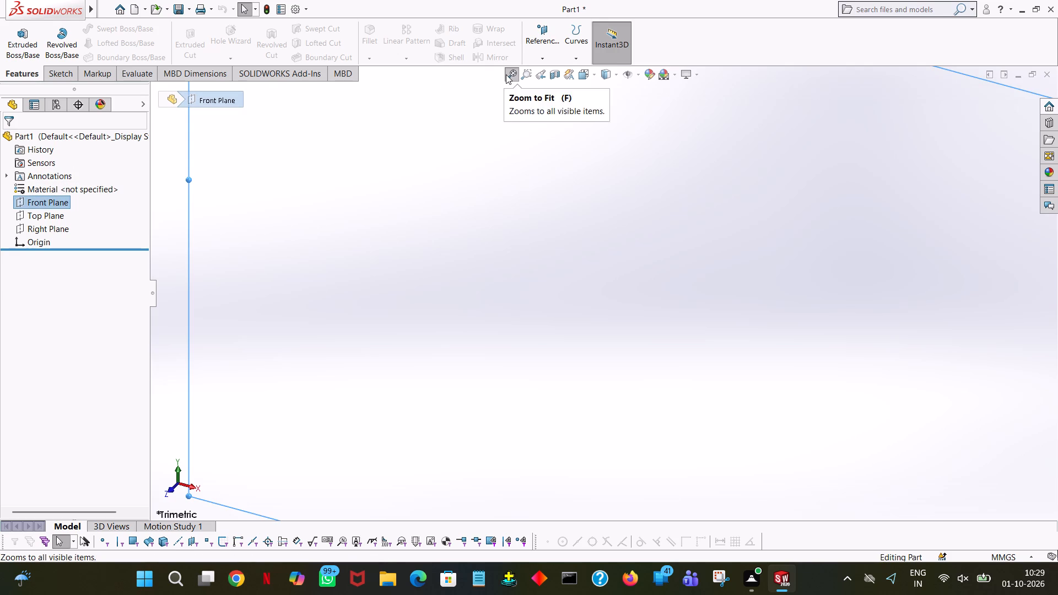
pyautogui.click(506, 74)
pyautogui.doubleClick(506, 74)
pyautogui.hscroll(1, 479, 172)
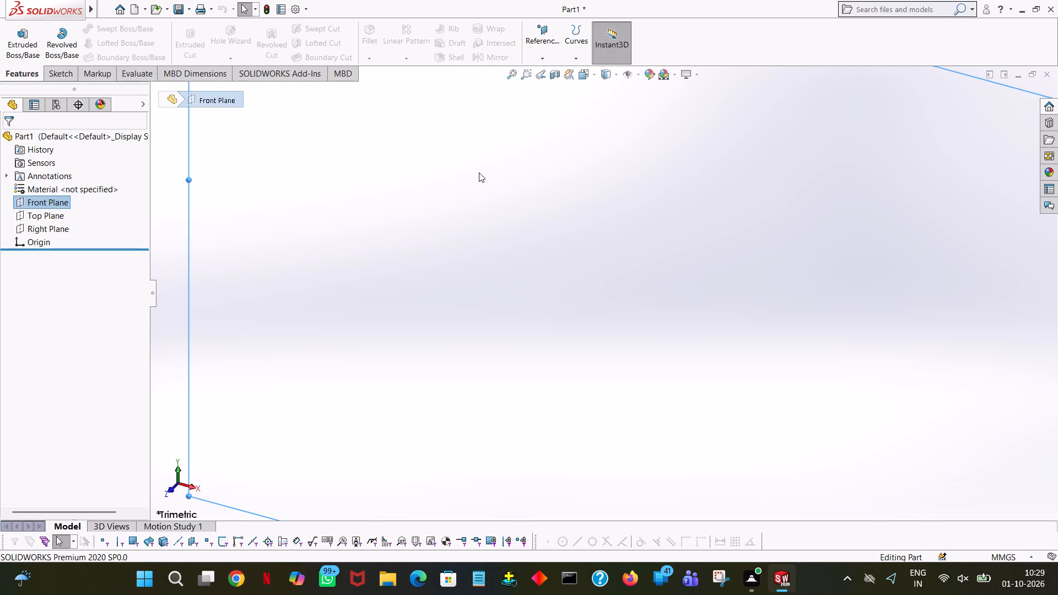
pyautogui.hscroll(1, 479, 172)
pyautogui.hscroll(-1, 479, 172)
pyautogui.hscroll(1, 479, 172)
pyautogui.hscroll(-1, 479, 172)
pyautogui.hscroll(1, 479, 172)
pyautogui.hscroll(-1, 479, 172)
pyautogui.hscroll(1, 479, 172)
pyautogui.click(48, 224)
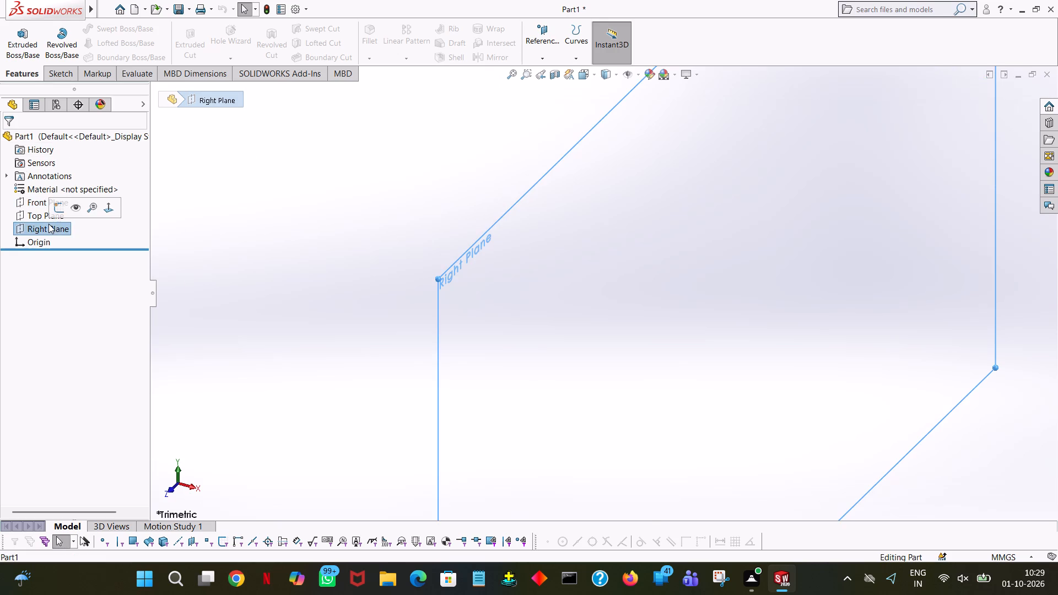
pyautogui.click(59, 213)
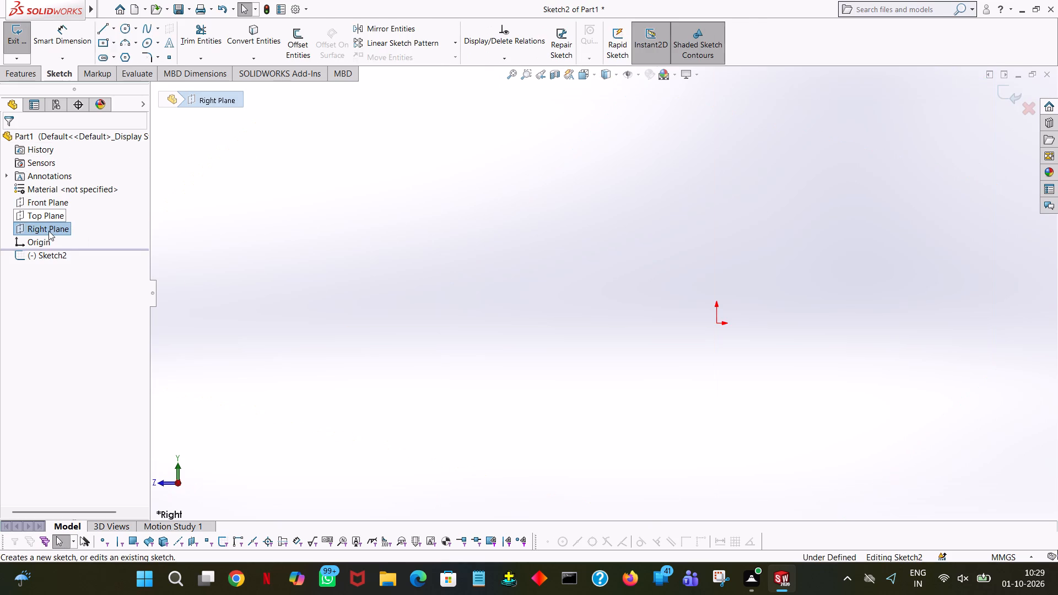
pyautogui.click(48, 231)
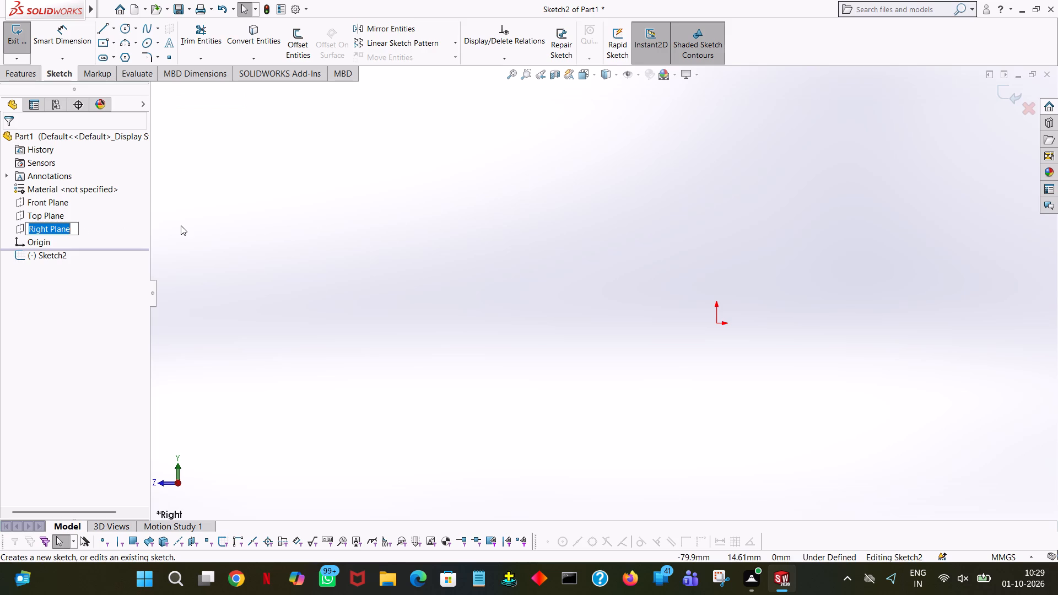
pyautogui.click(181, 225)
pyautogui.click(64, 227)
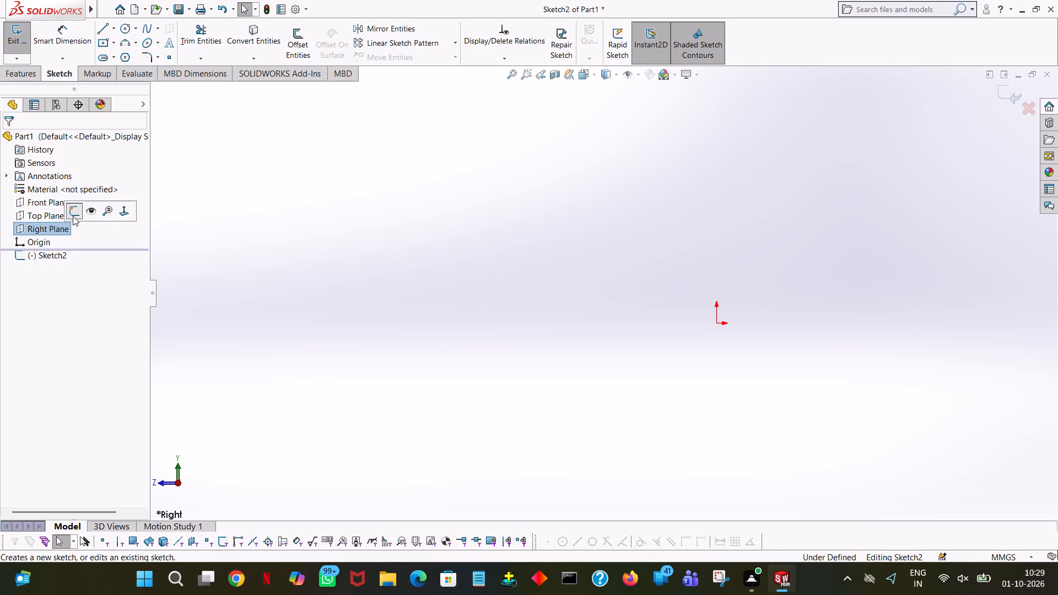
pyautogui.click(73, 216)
# Open a new sketch on the Right Plane.
pyautogui.click(50, 229)
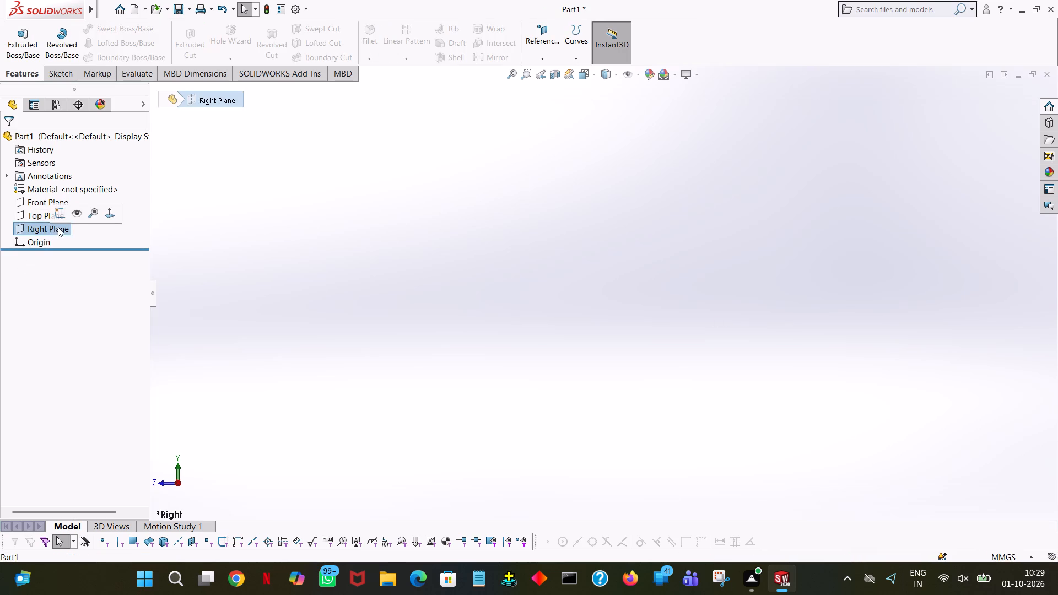
pyautogui.click(58, 216)
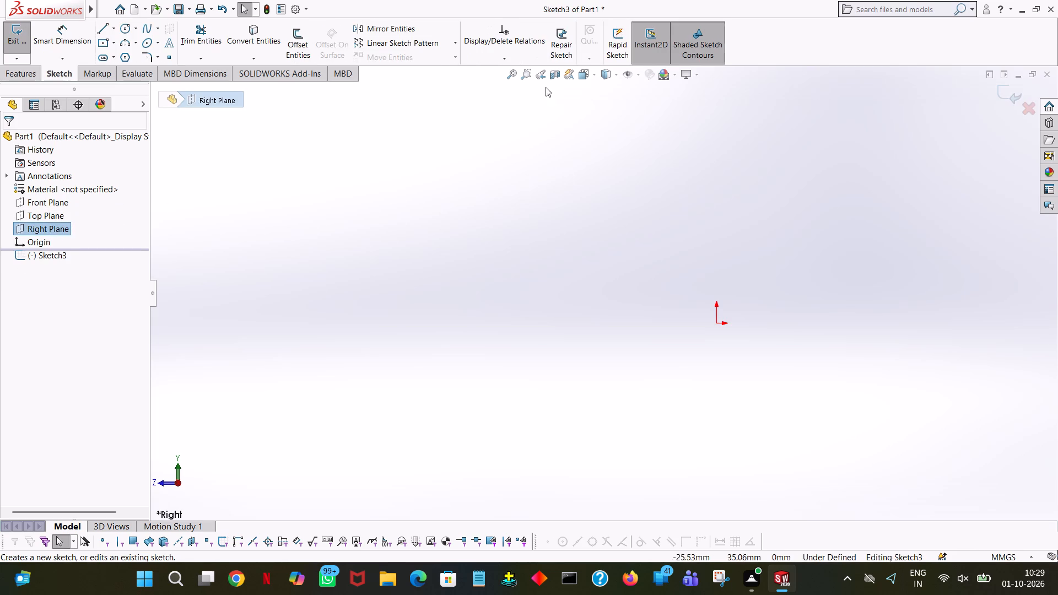
# Sketch a horizontal line from the origin toward positive Z and set its length to 50 mm.
pyautogui.click(512, 74)
pyautogui.click(512, 74)
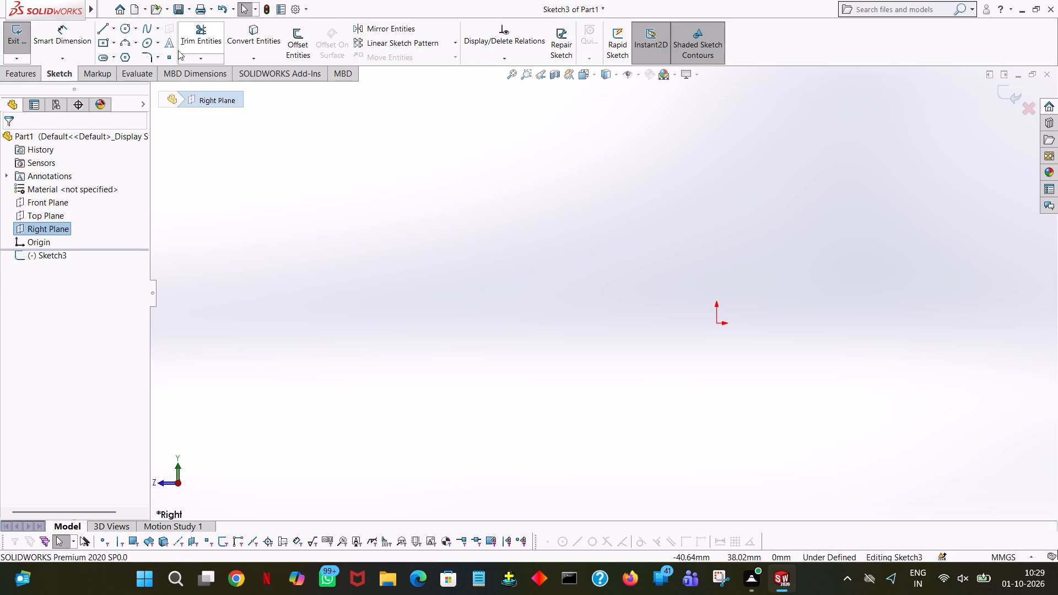
pyautogui.click(100, 30)
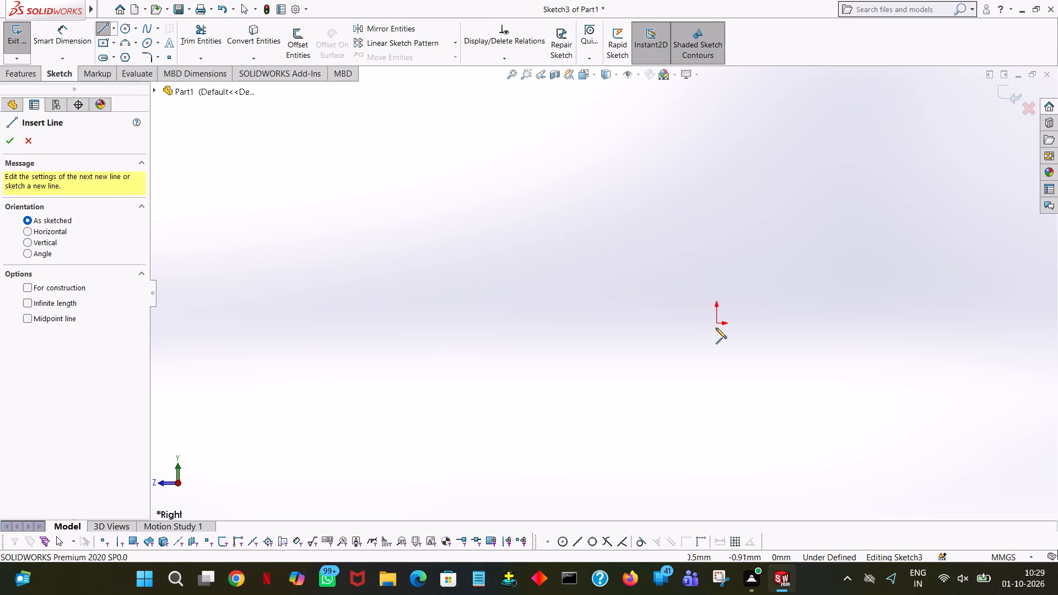
pyautogui.click(715, 323)
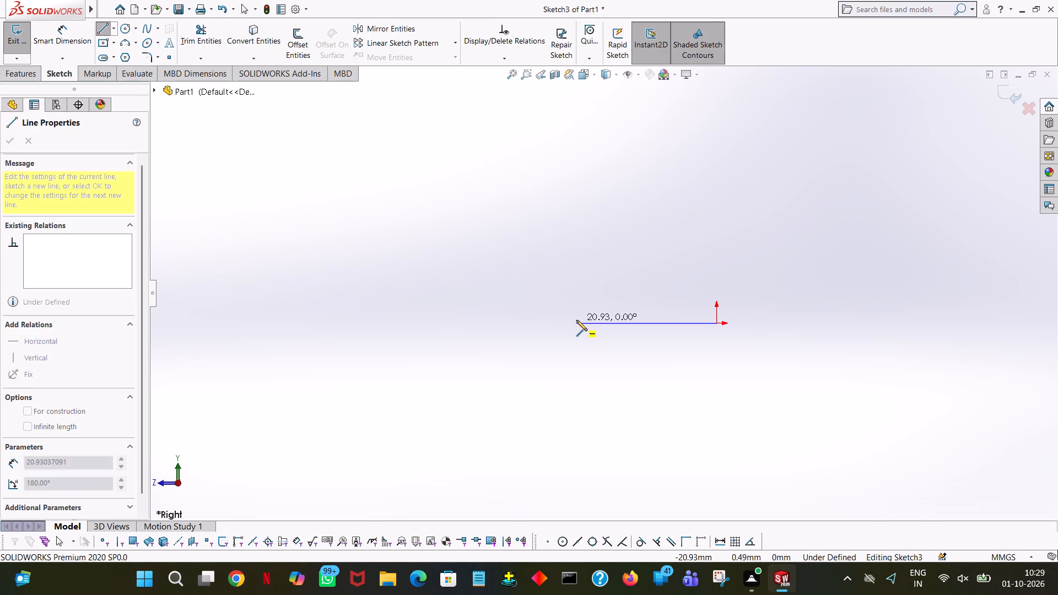
pyautogui.click(576, 320)
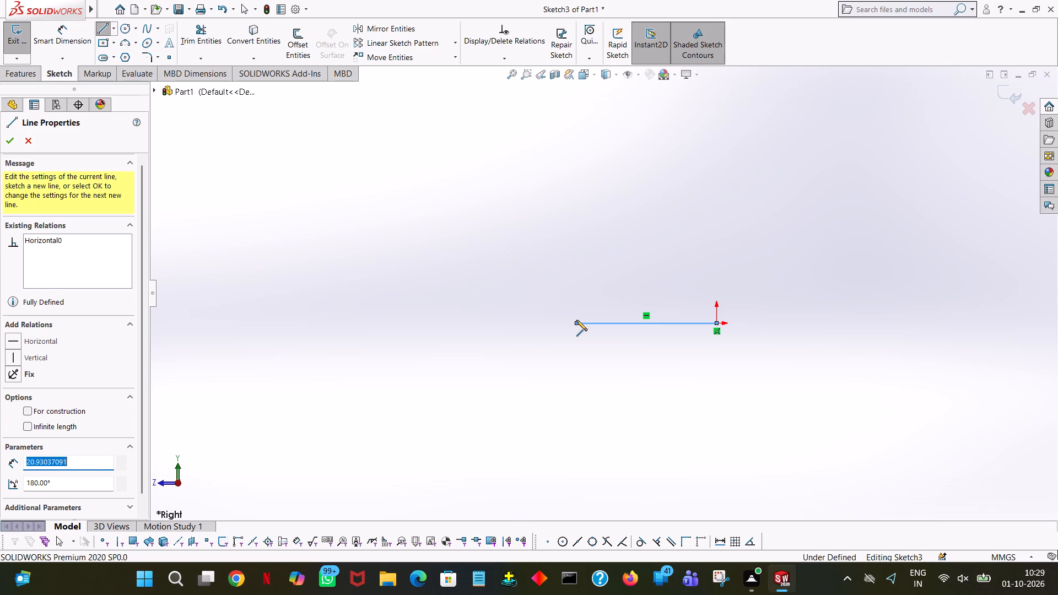
pyautogui.write('50')
pyautogui.press('Return')
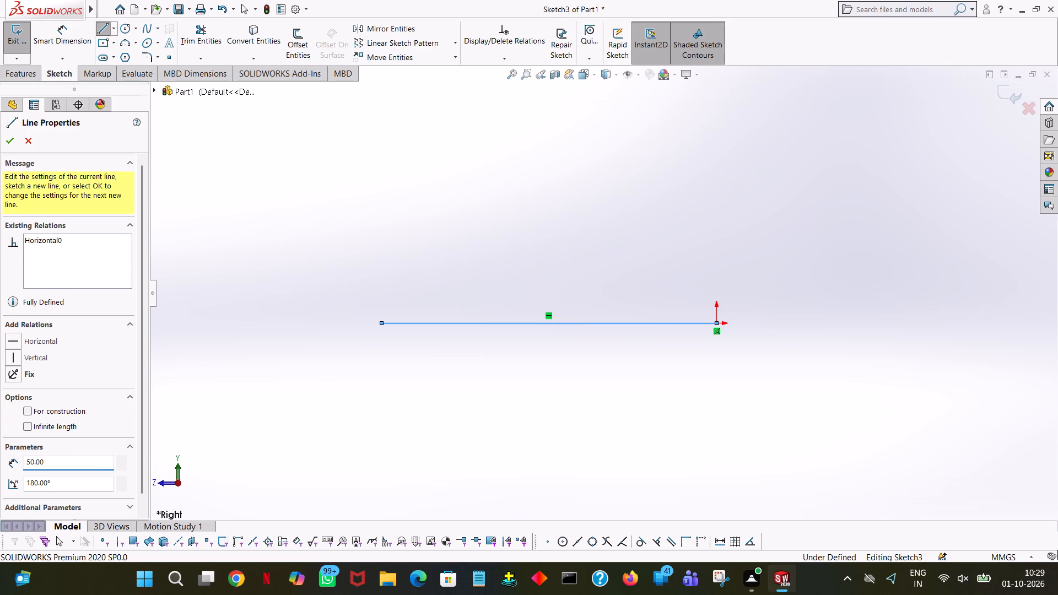
# Sketch a vertical line upward from the free end of the horizontal line and set its length to 50 mm.
pyautogui.click(515, 77)
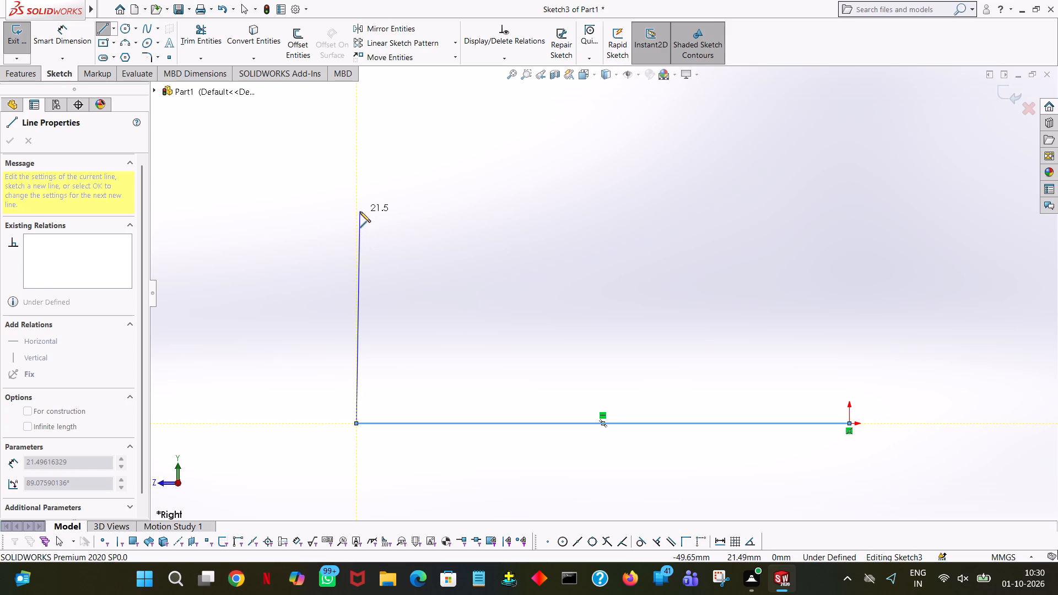
pyautogui.click(358, 209)
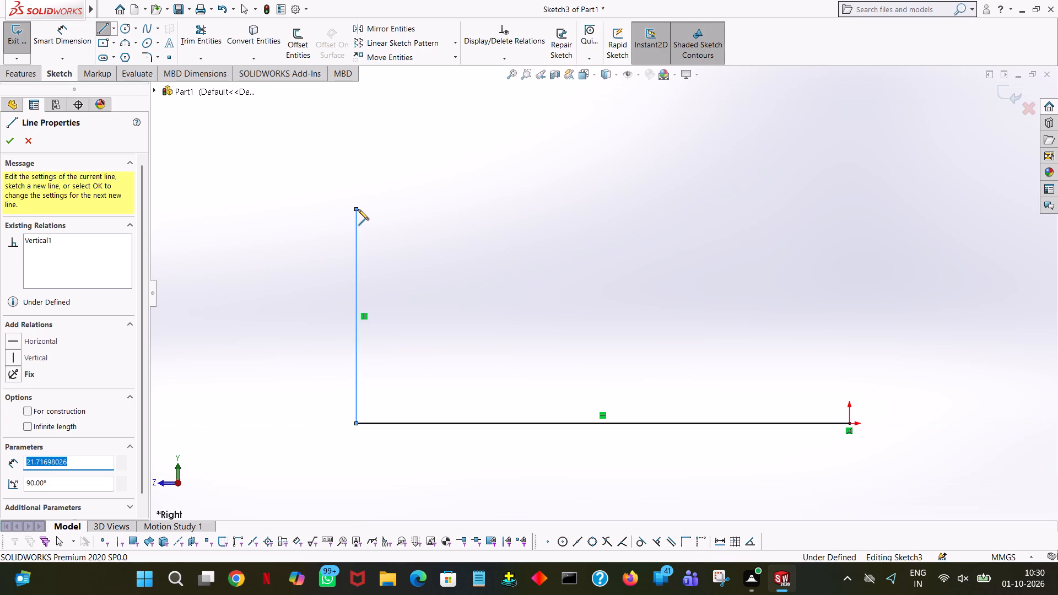
pyautogui.press('5')
pyautogui.press('0')
pyautogui.press('Return')
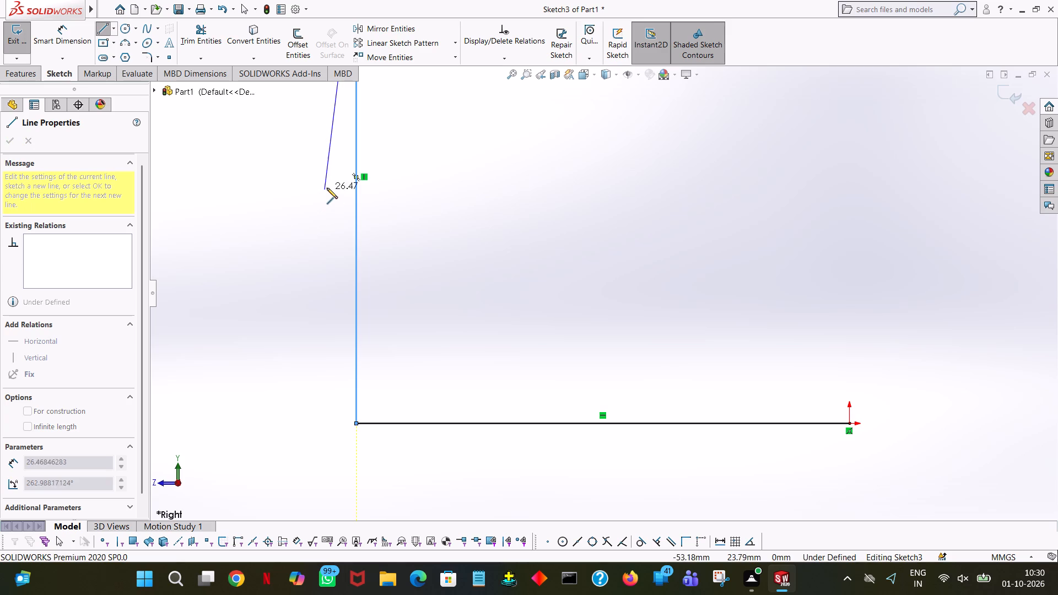
pyautogui.click(511, 74)
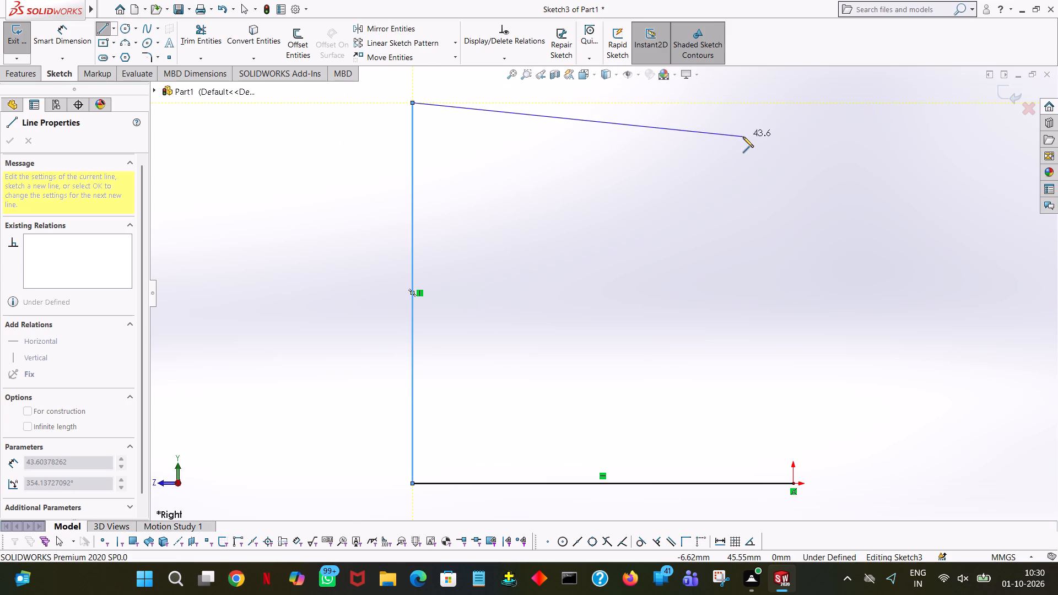
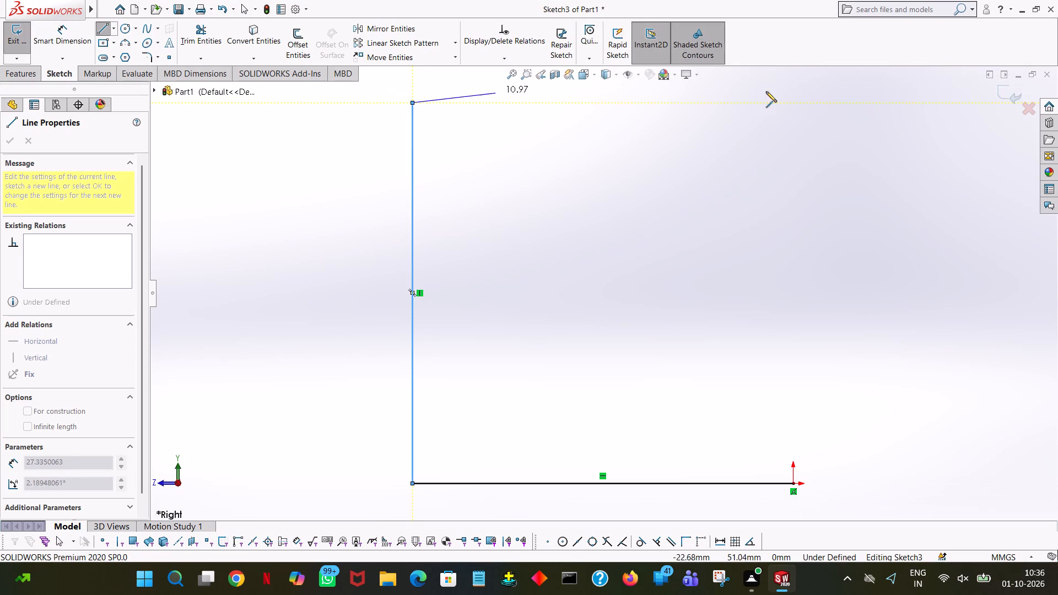
# Sketch a horizontal line from the vertical line's upper end back over the origin and set its length to 110 mm.
pyautogui.click(833, 104)
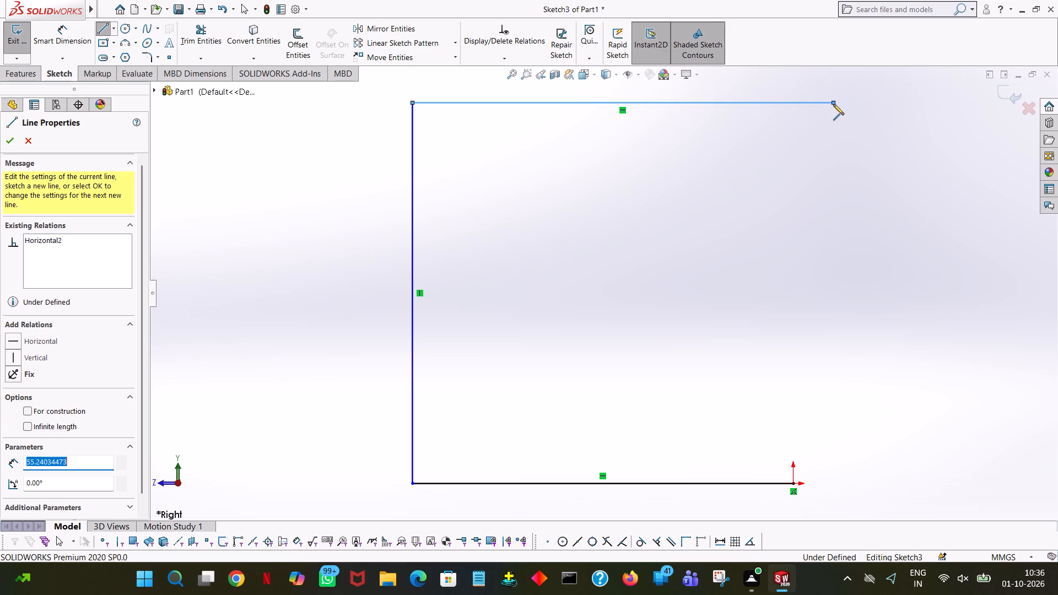
pyautogui.write('110')
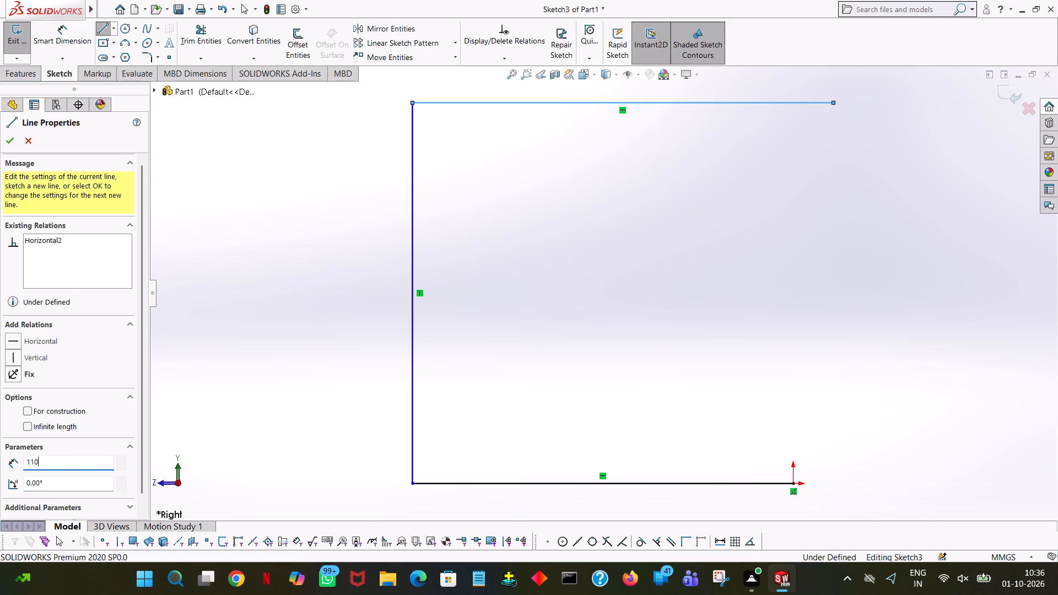
pyautogui.press('Return')
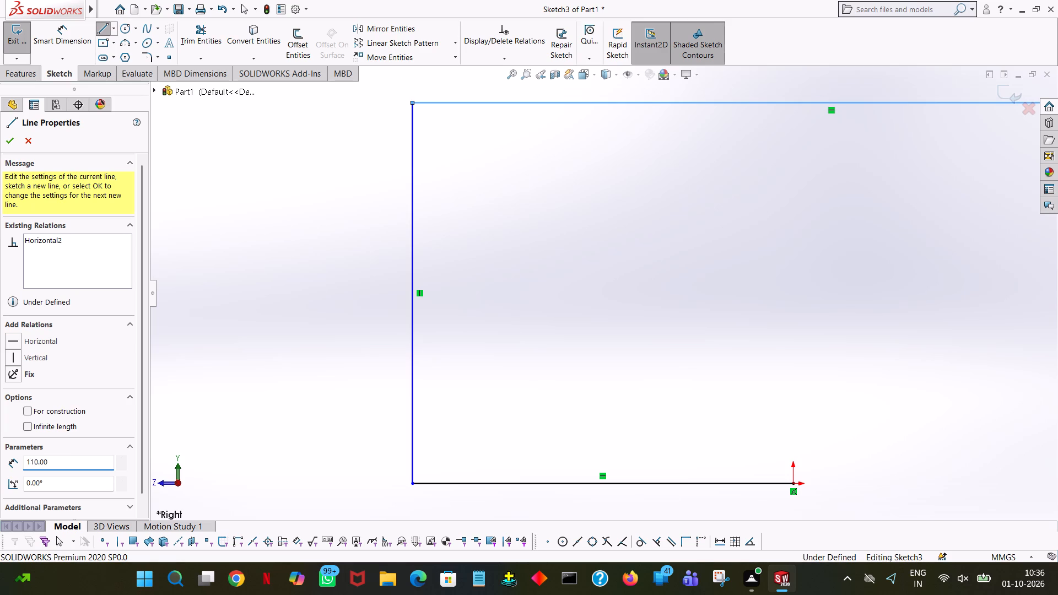
pyautogui.click(514, 71)
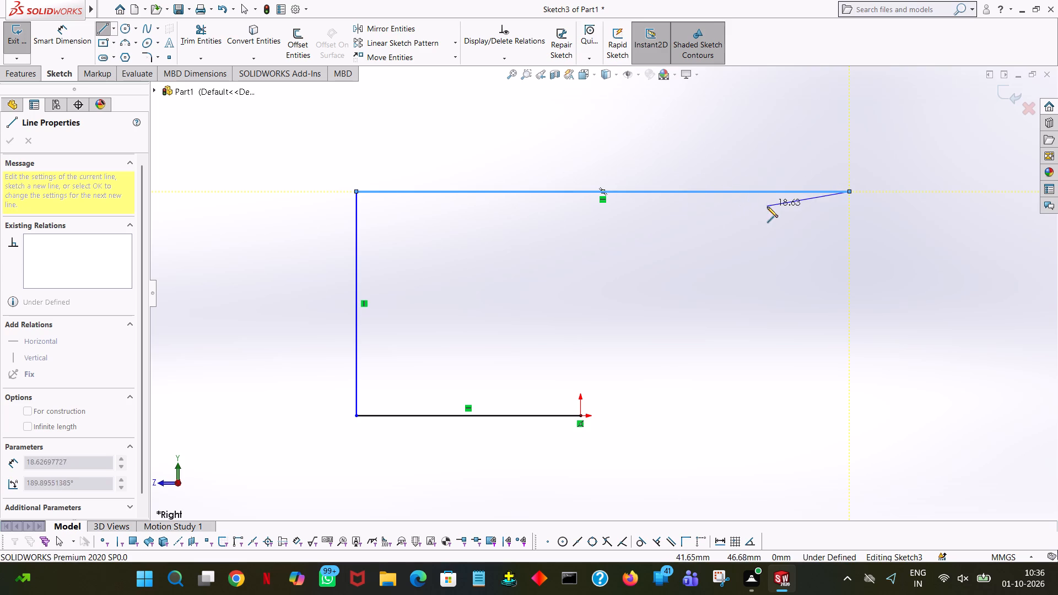
pyautogui.rightClick(841, 226)
pyautogui.click(857, 237)
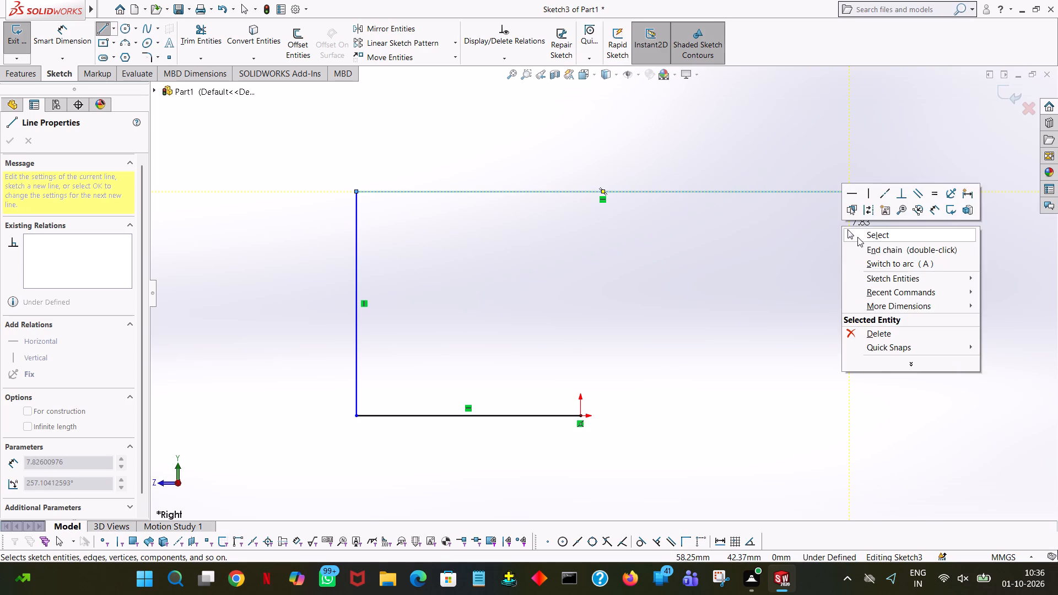
# Sketch a circle centred on the free end of the 110 mm line and set its radius to 25/2 mm.
pyautogui.click(122, 30)
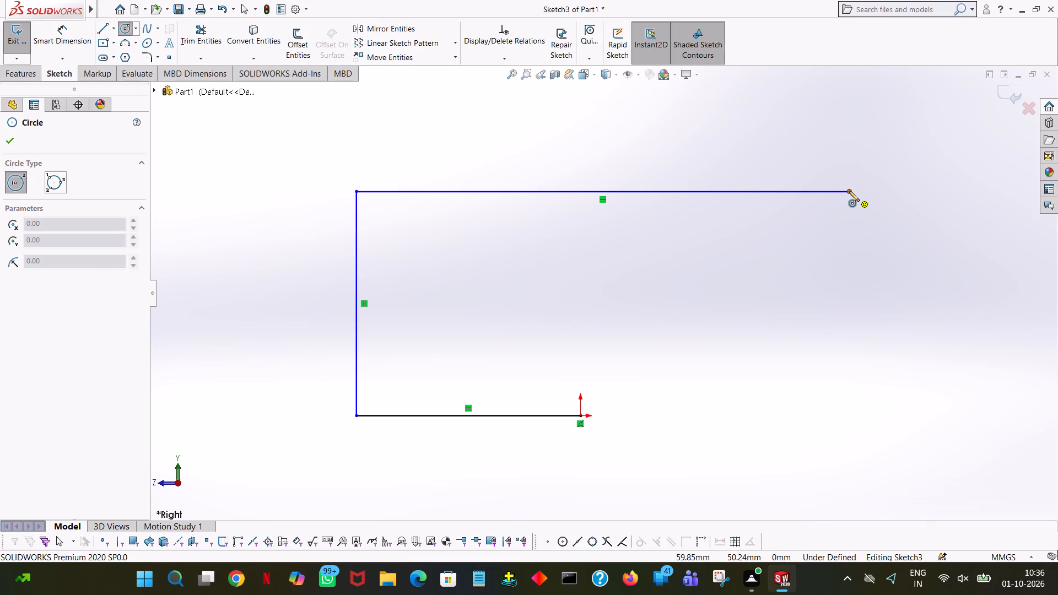
pyautogui.click(849, 190)
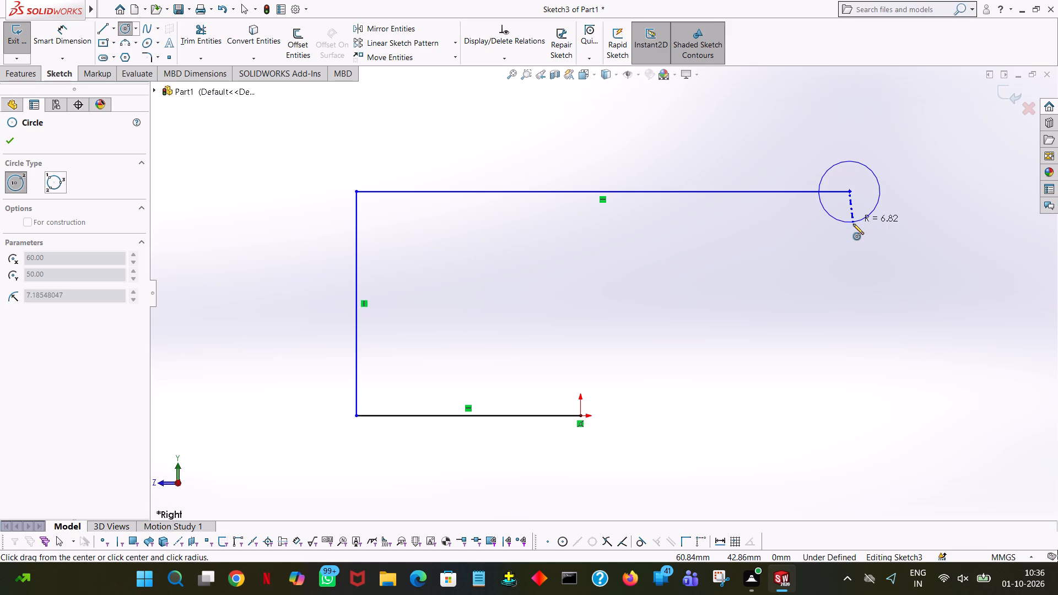
pyautogui.click(853, 224)
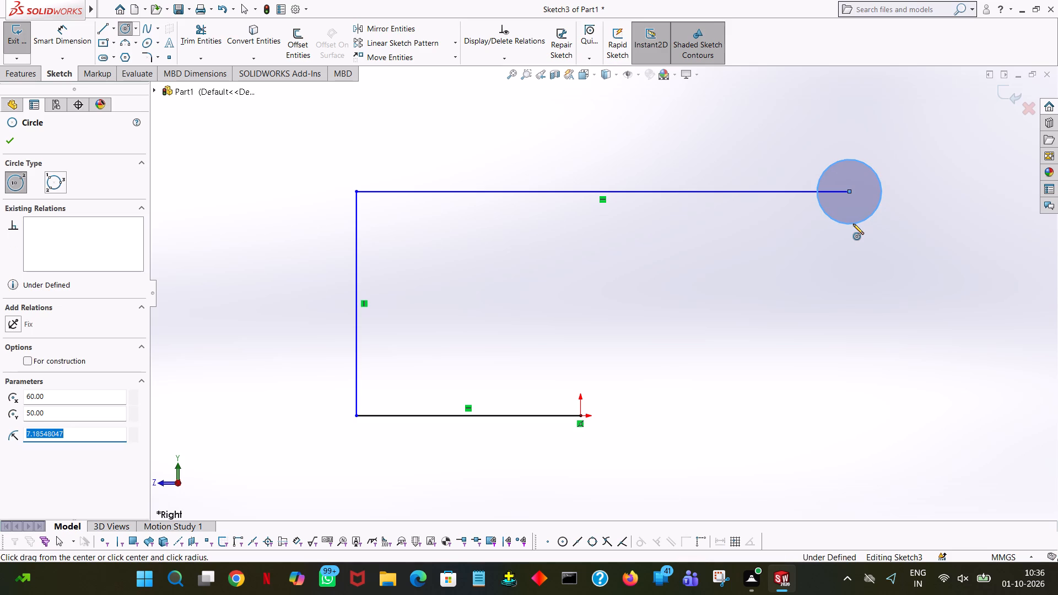
pyautogui.write('25/2')
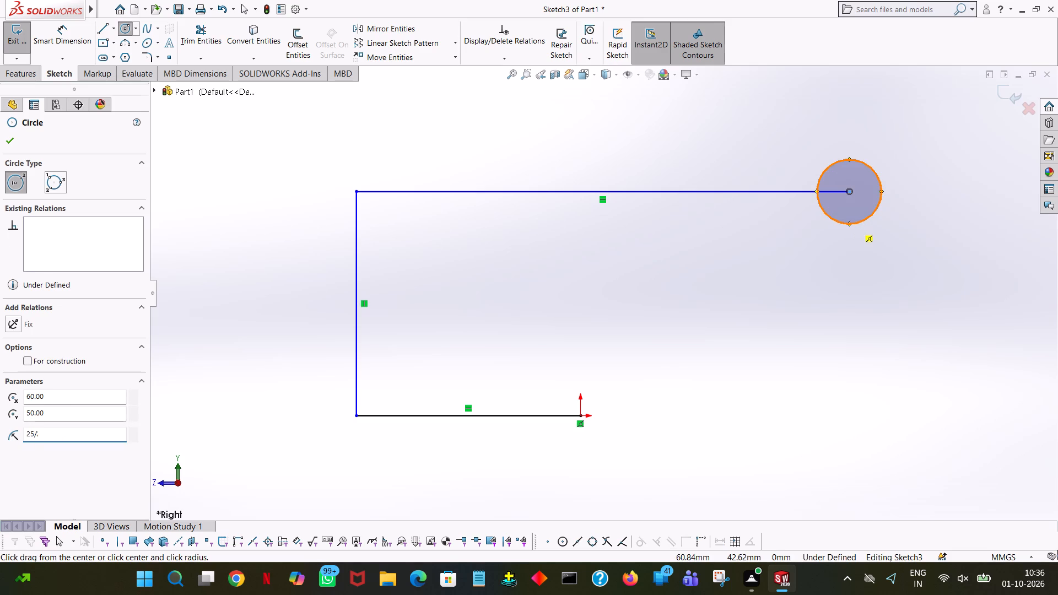
pyautogui.press('Return')
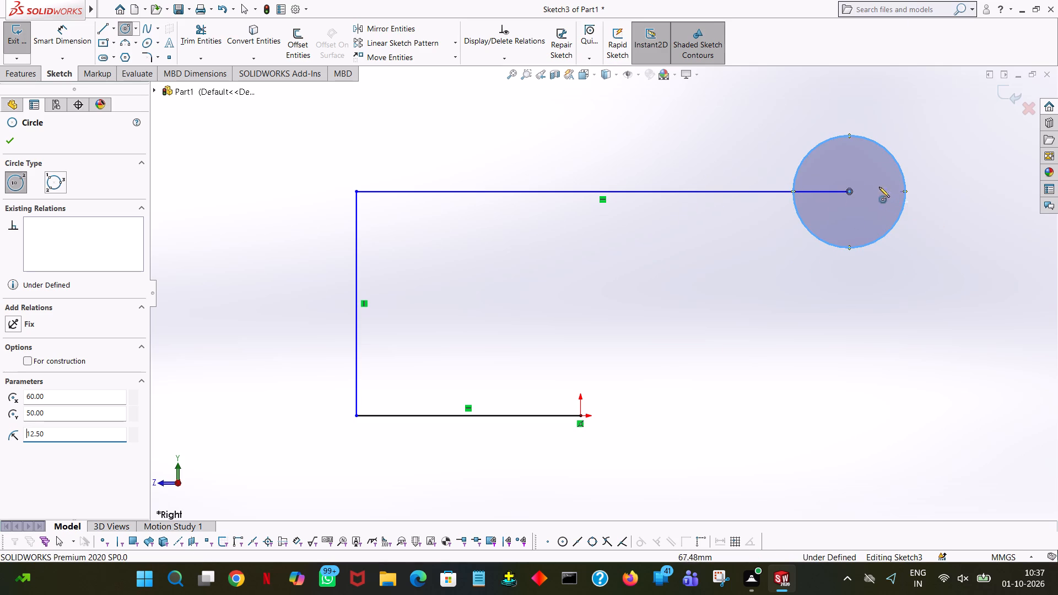
# Sketch a concentric circle at the same centre point and set its radius to 46/2 mm.
pyautogui.click(850, 191)
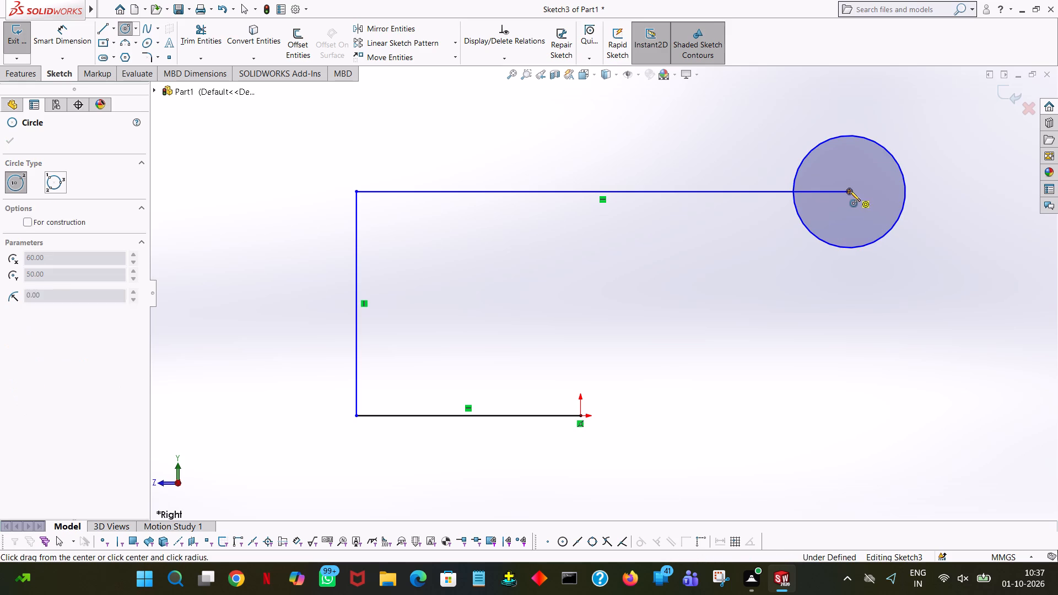
pyautogui.click(849, 167)
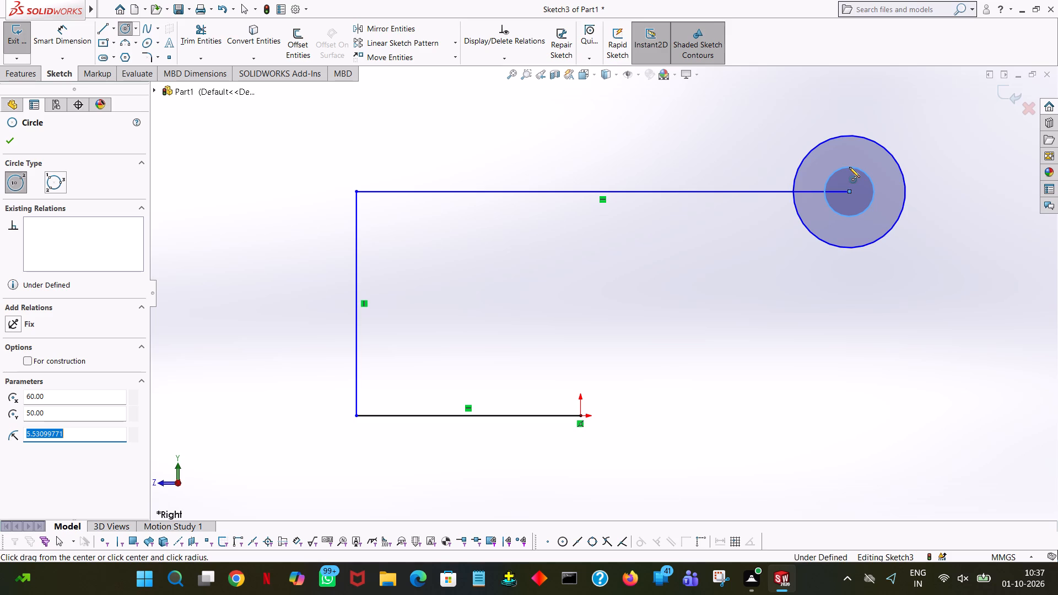
pyautogui.write('46')
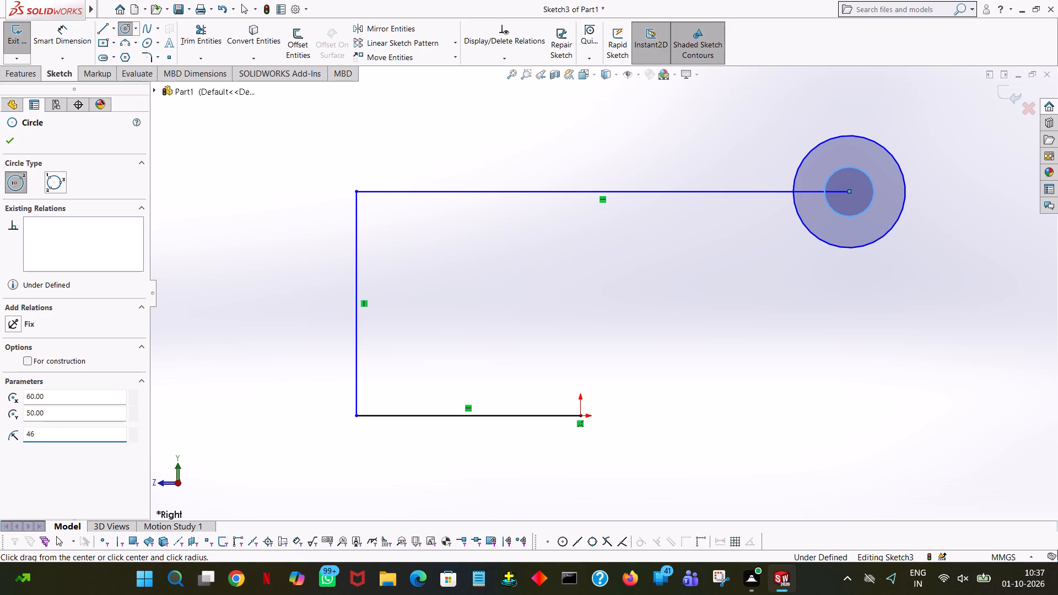
pyautogui.press('/')
pyautogui.press('2')
pyautogui.press('Return')
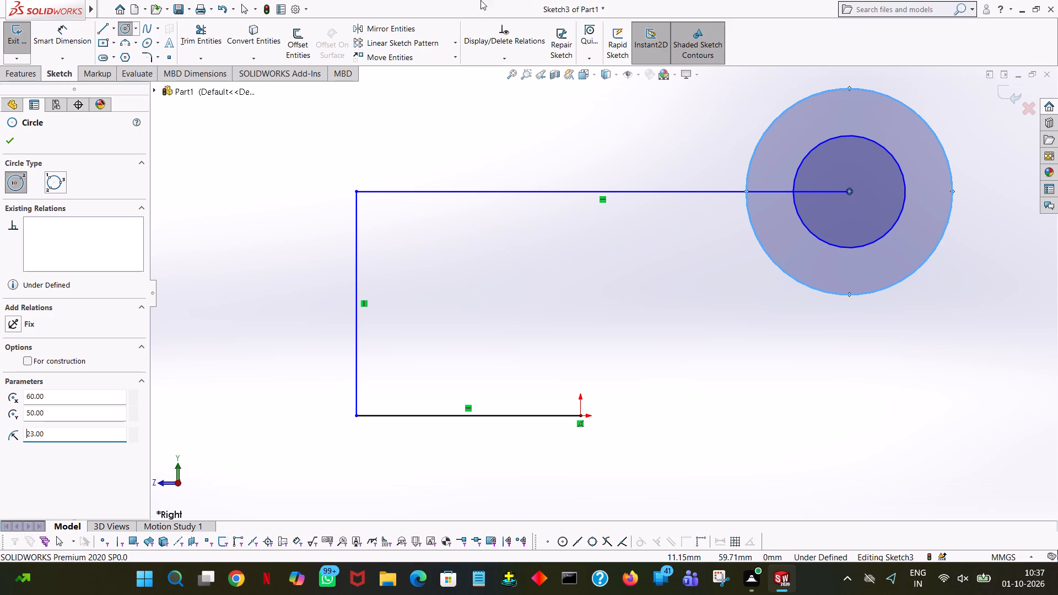
# Sketch a third concentric circle at the same centre and set its radius to 20 mm.
pyautogui.click(849, 191)
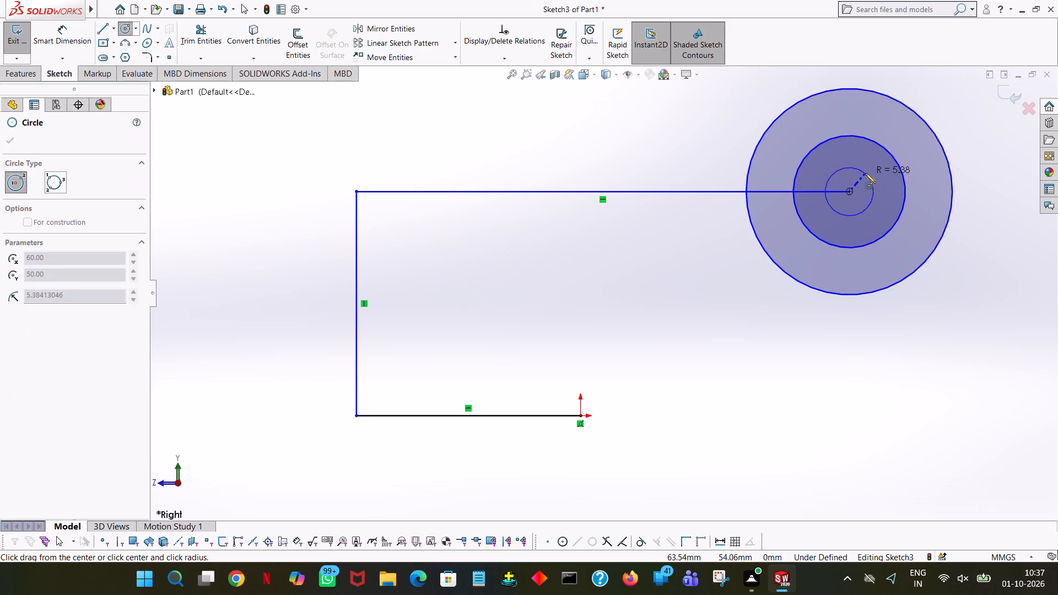
pyautogui.click(866, 169)
pyautogui.write('20')
pyautogui.press('Return')
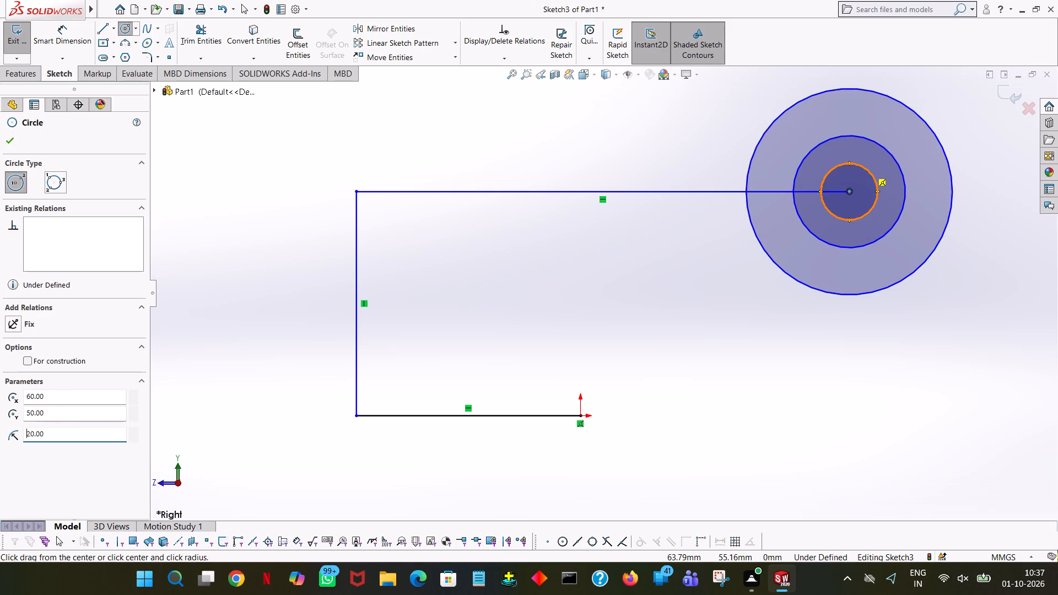
pyautogui.click(14, 147)
# Sketch a slanted line about 35 mm long from the circles' centre up past the outer circle and set its angle to 75°.
pyautogui.click(509, 77)
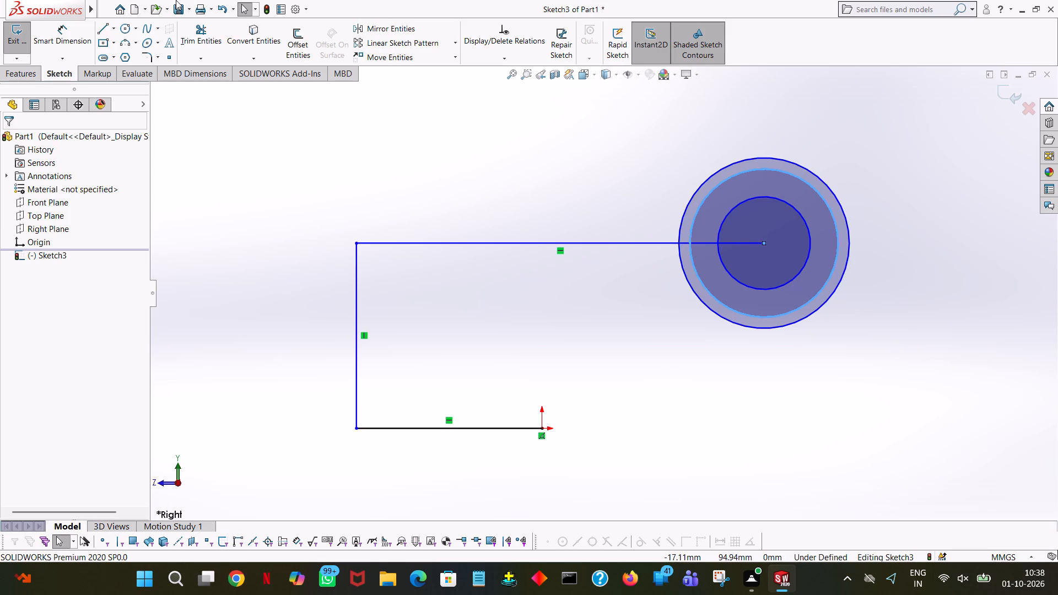
pyautogui.click(104, 25)
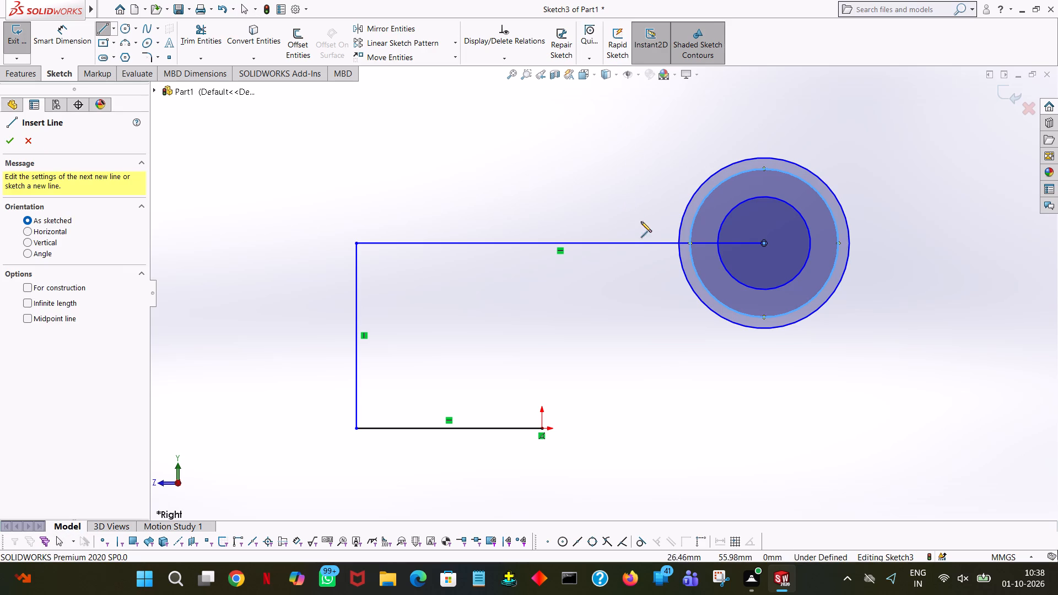
pyautogui.click(765, 244)
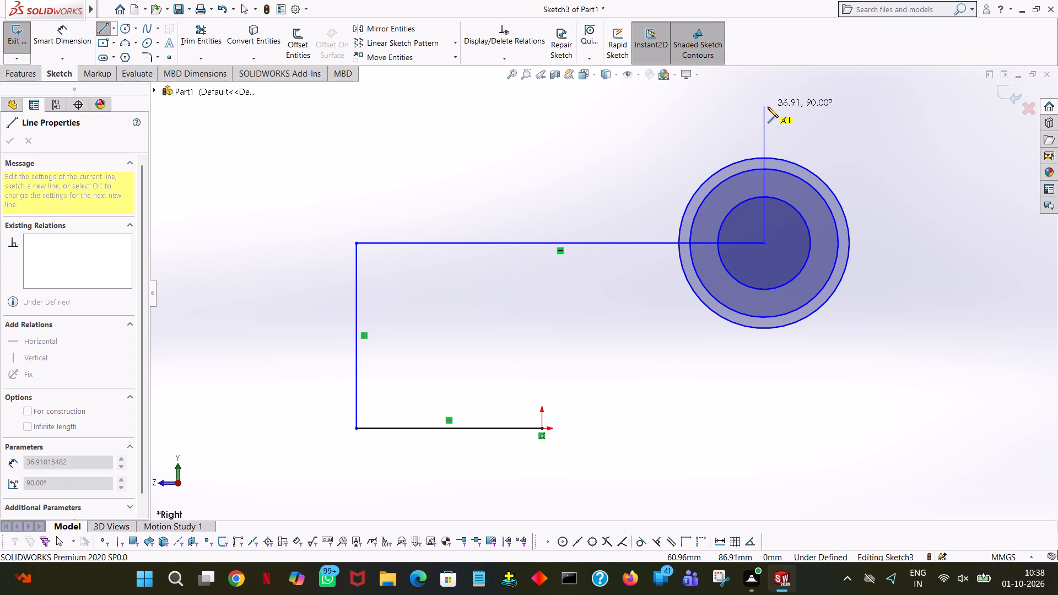
pyautogui.click(797, 118)
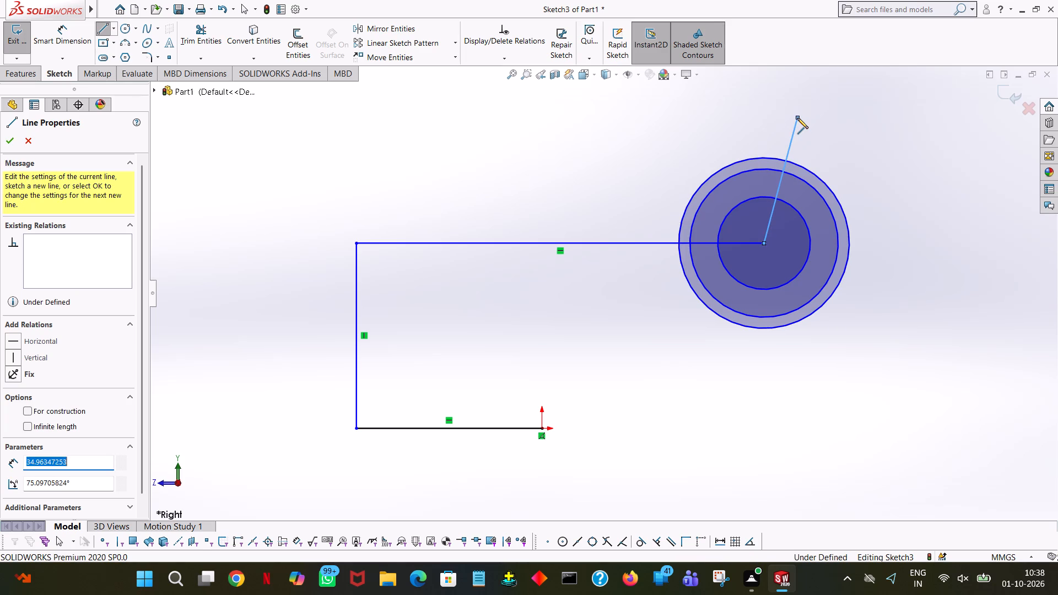
pyautogui.rightClick(797, 118)
pyautogui.click(839, 127)
pyautogui.click(787, 145)
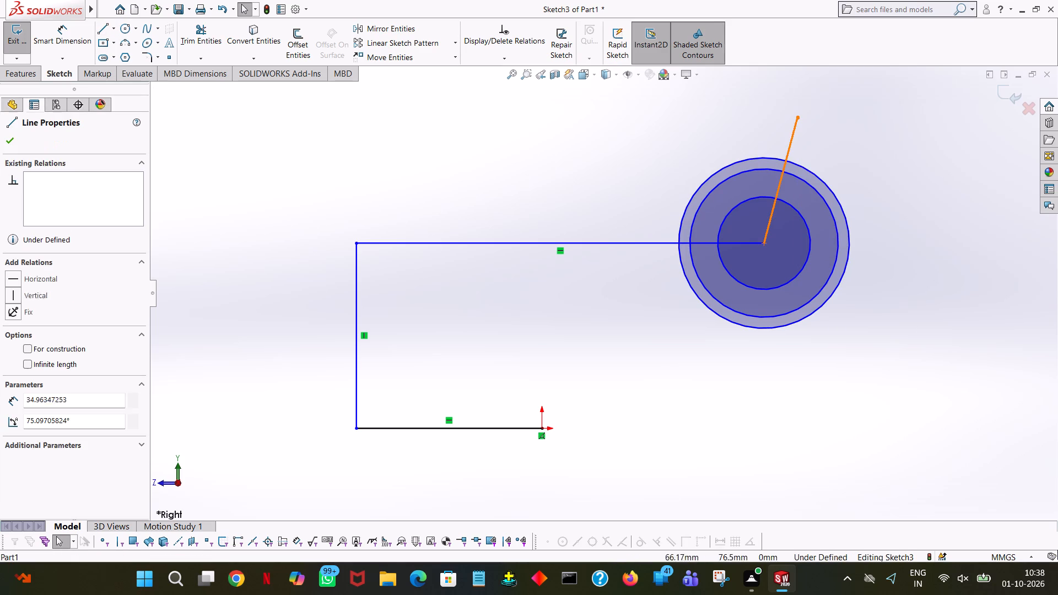
pyautogui.doubleClick(87, 419)
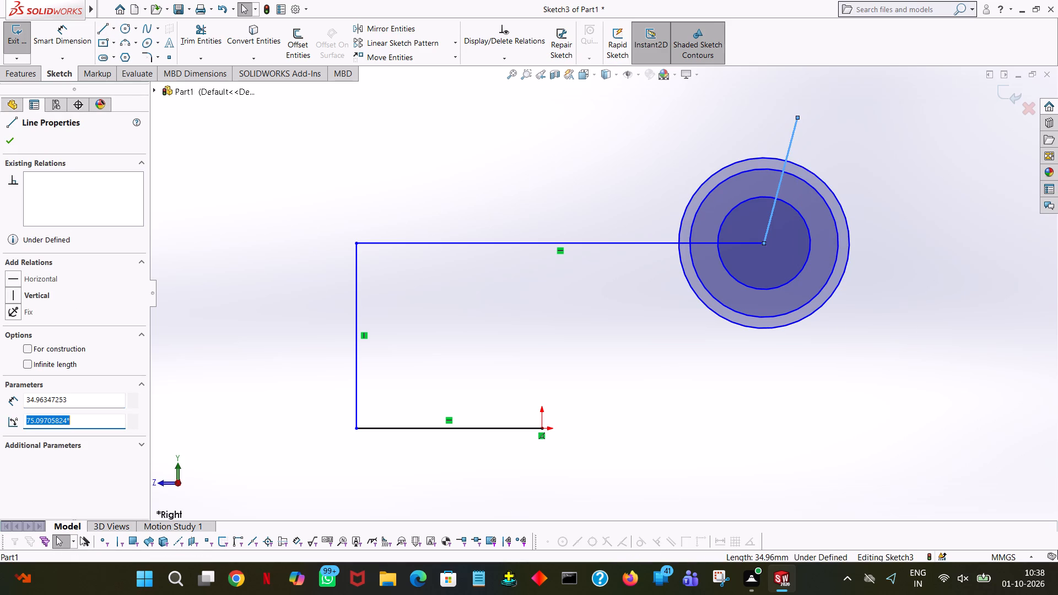
pyautogui.write('75')
pyautogui.press('Return')
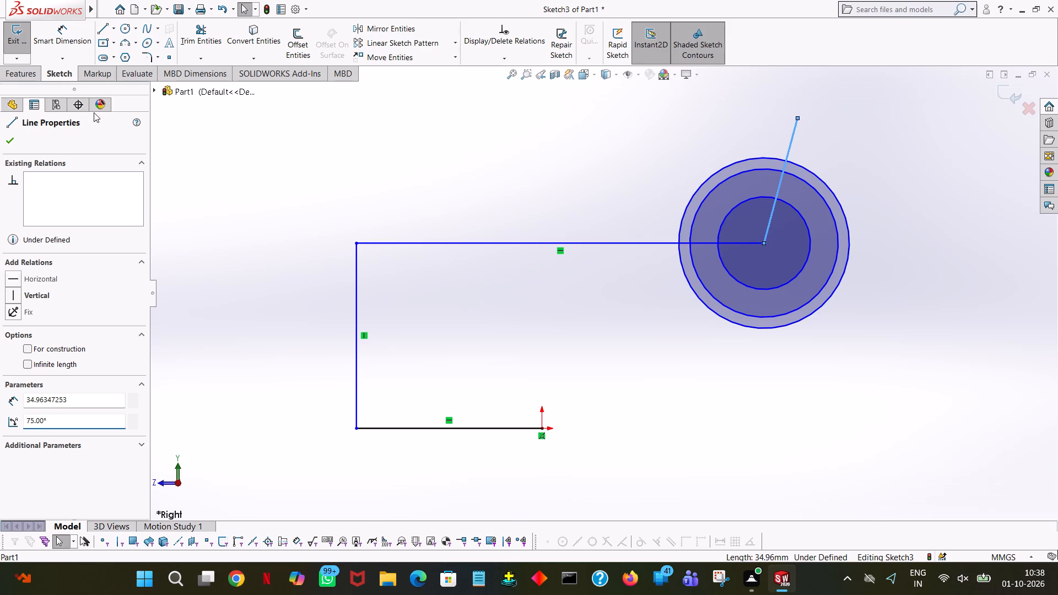
pyautogui.click(10, 147)
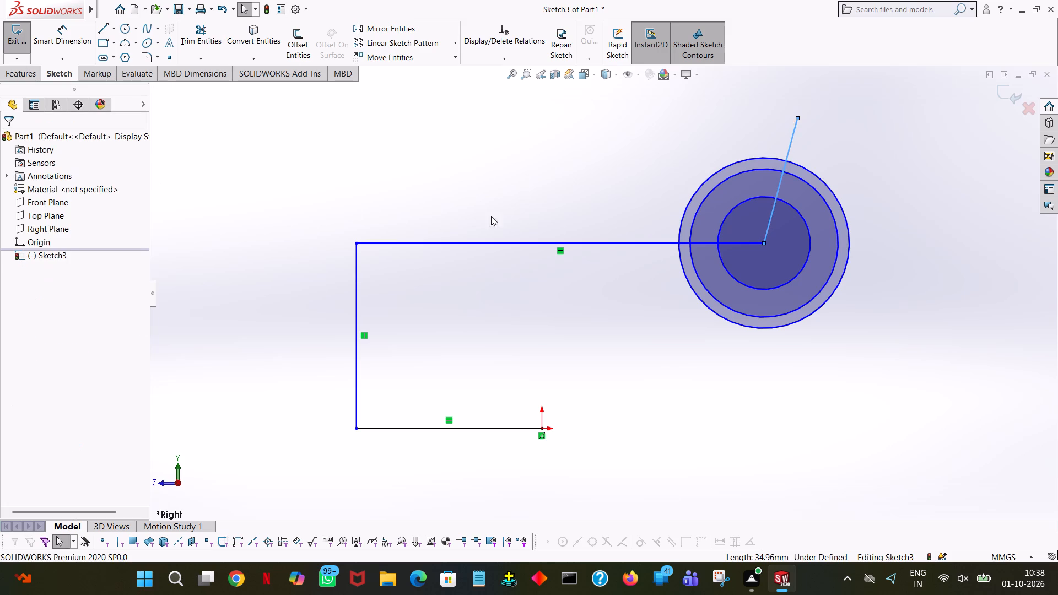
pyautogui.click(789, 144)
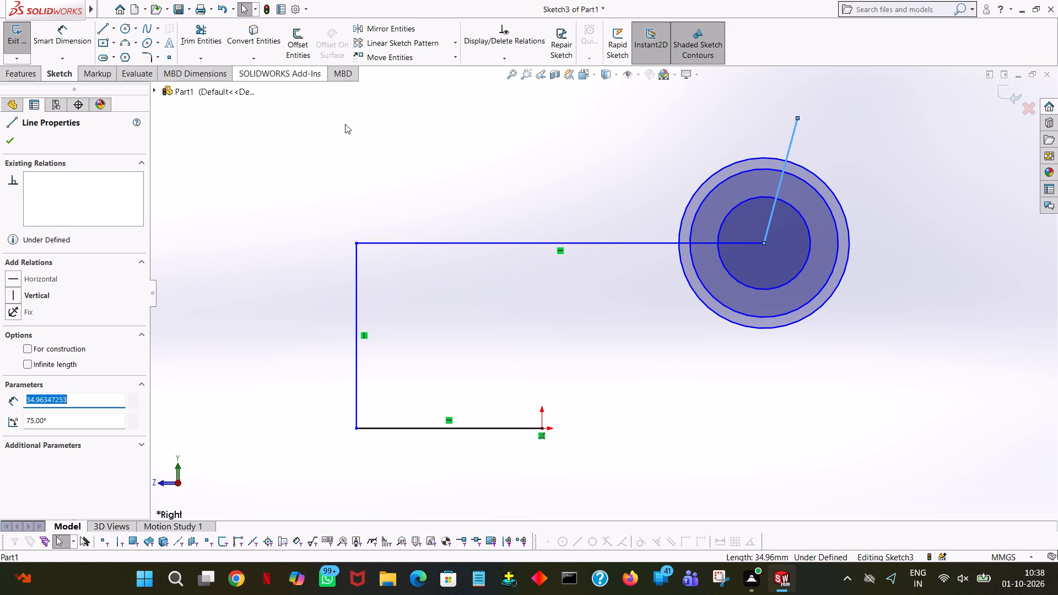
pyautogui.click(345, 124)
# Sketch a circle centred where the slanted line crosses the outermost circle and set its radius to 12 mm.
pyautogui.click(126, 30)
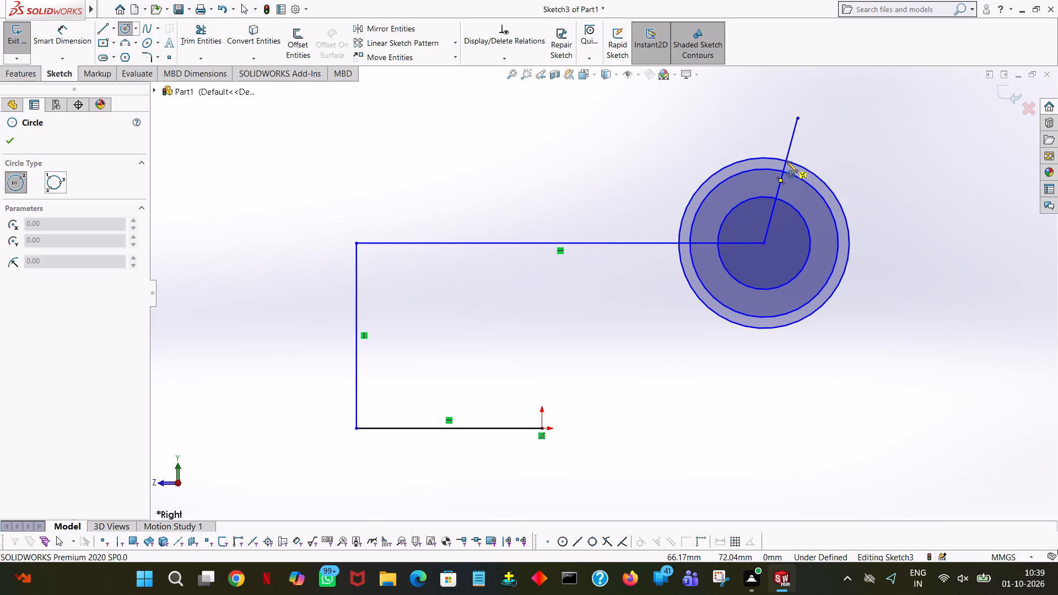
pyautogui.click(785, 160)
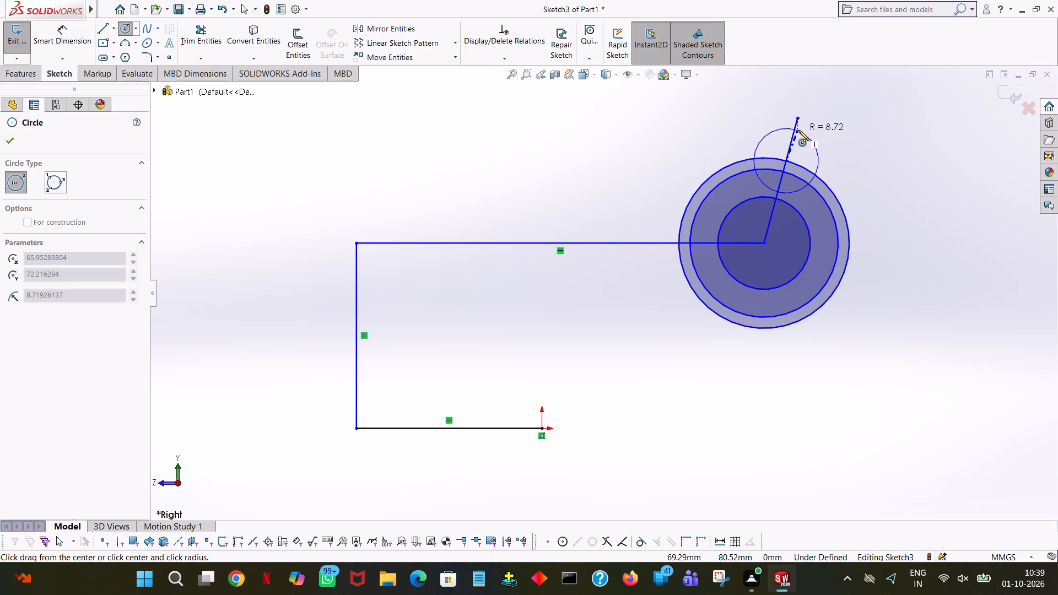
pyautogui.click(796, 129)
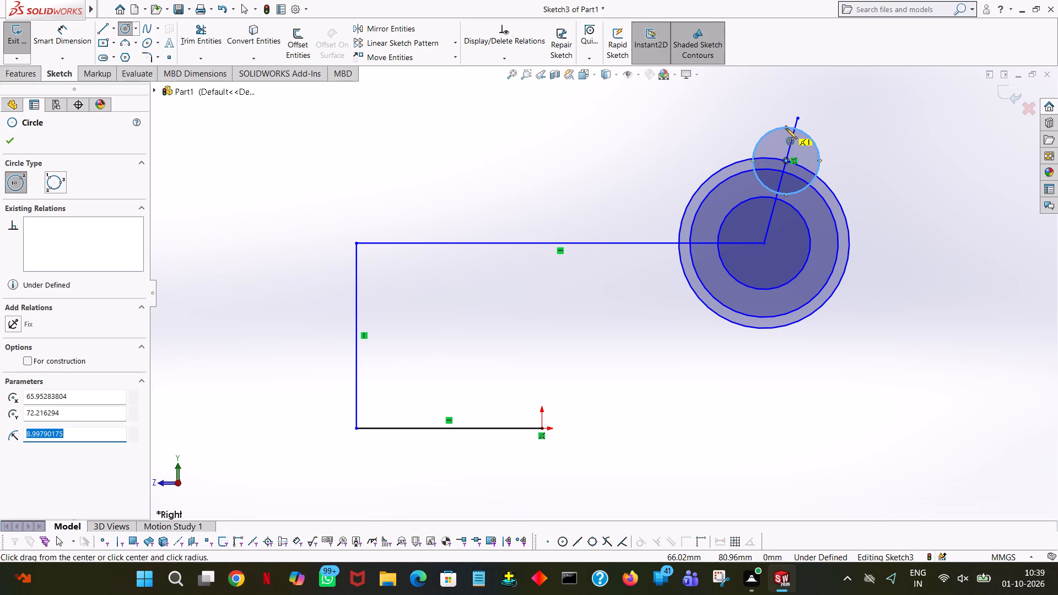
pyautogui.write('12')
pyautogui.press('Return')
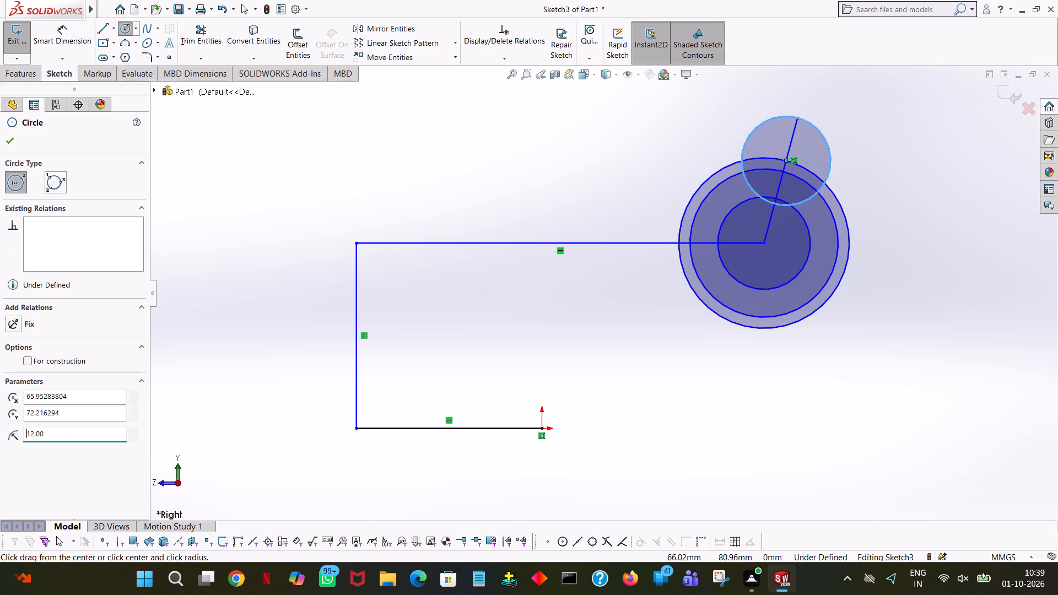
pyautogui.click(15, 142)
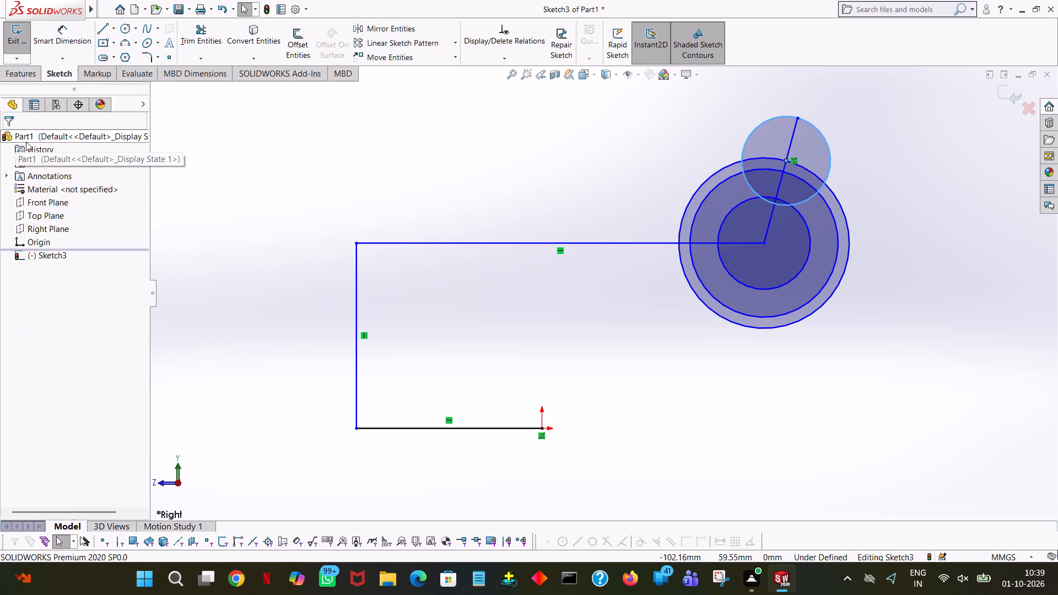
# Sketch a line about 21.8 mm long from the 12 mm radius circle's outer side, away from the bracket, down to the 20 mm radius circle.
pyautogui.click(96, 28)
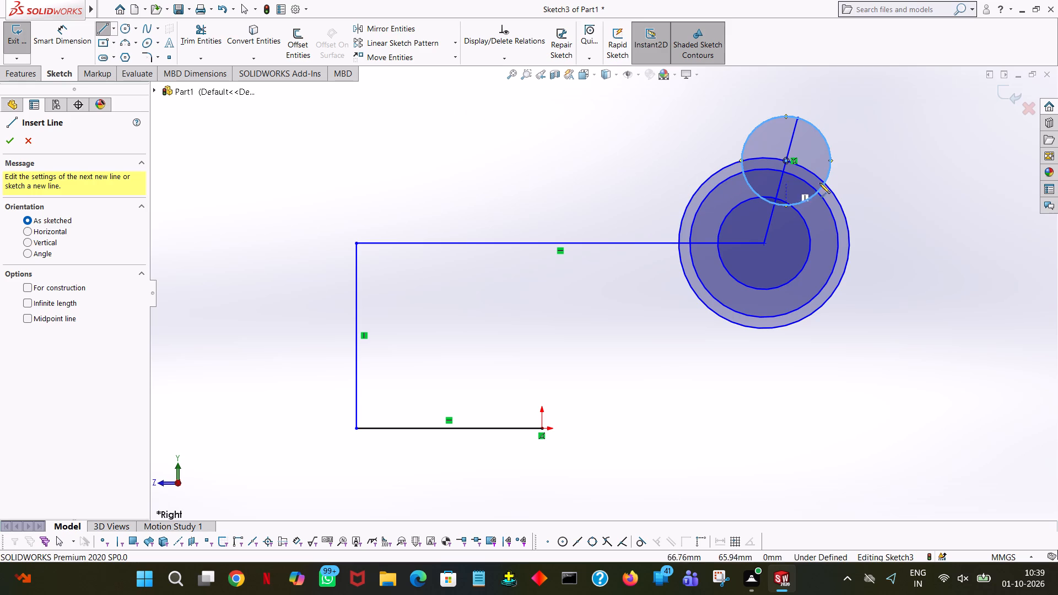
pyautogui.click(825, 139)
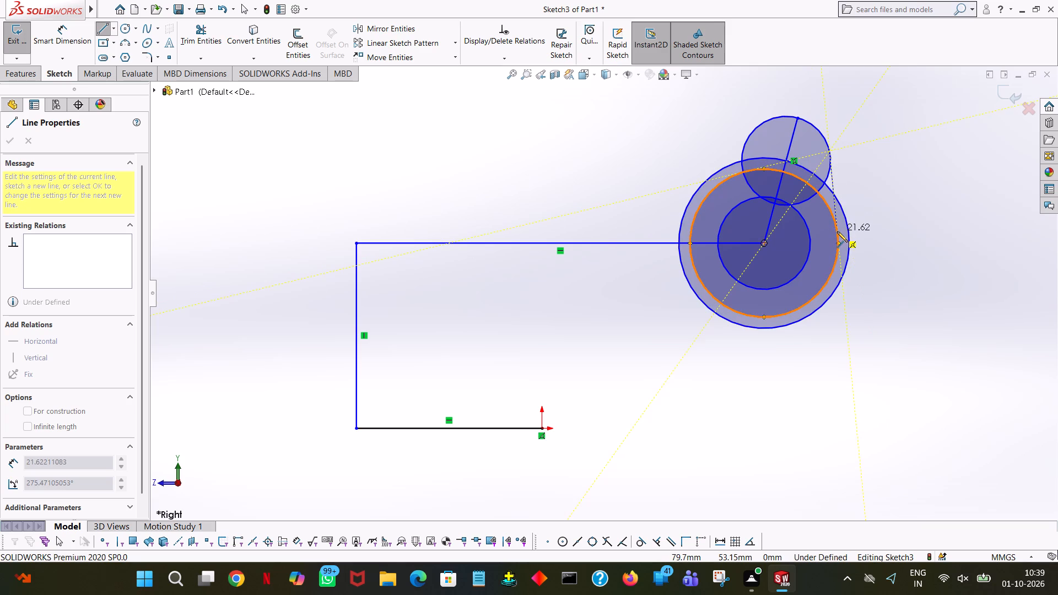
pyautogui.click(837, 231)
pyautogui.rightClick(837, 231)
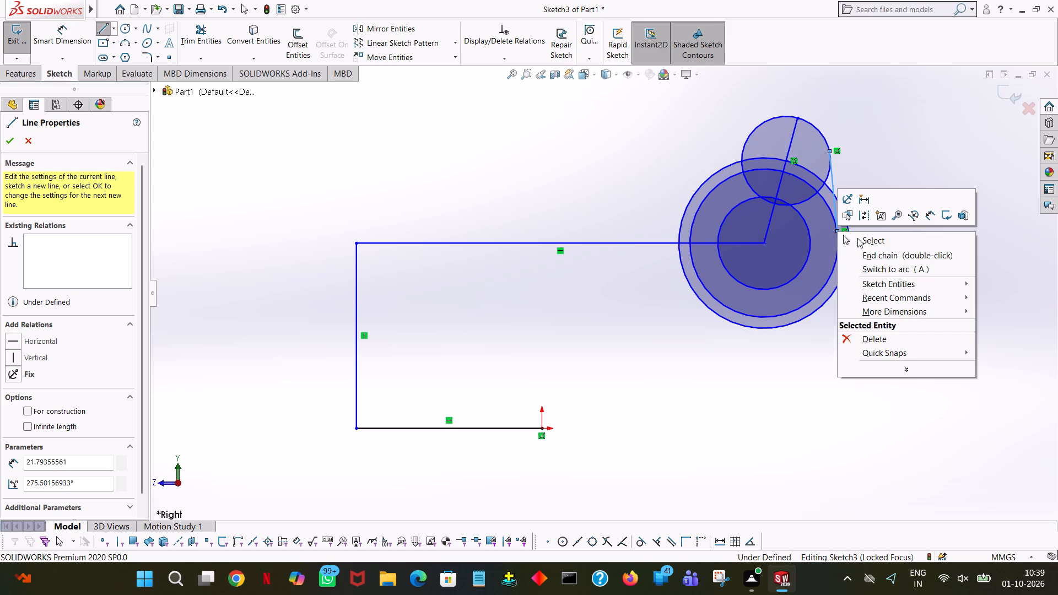
pyautogui.click(857, 238)
pyautogui.click(905, 163)
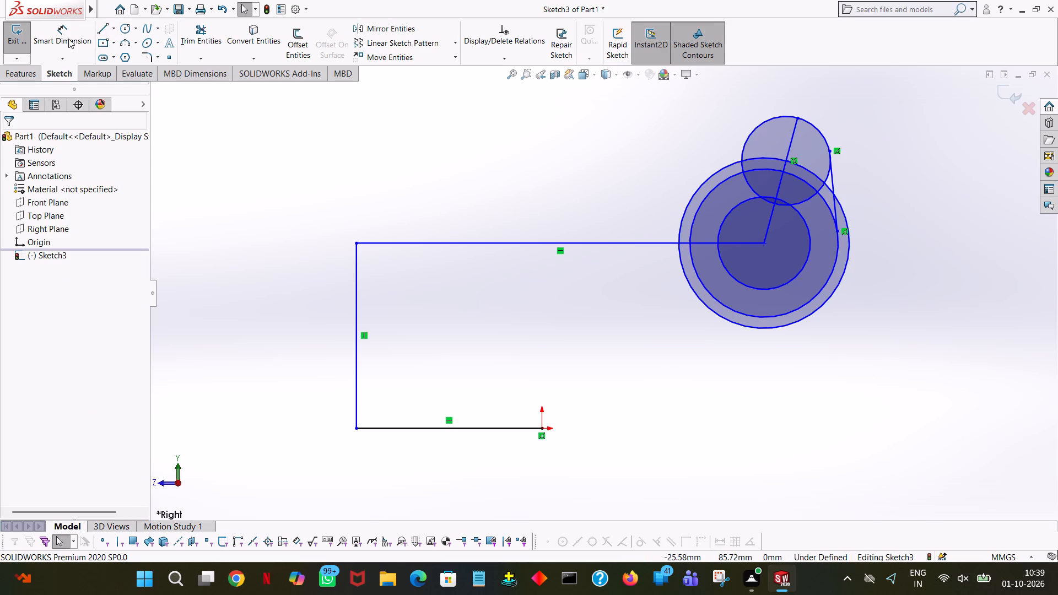
# Sketch a line about 21.6 mm long from the 12 mm radius circle's bracket-facing side down to the 20 mm radius circle.
pyautogui.click(100, 30)
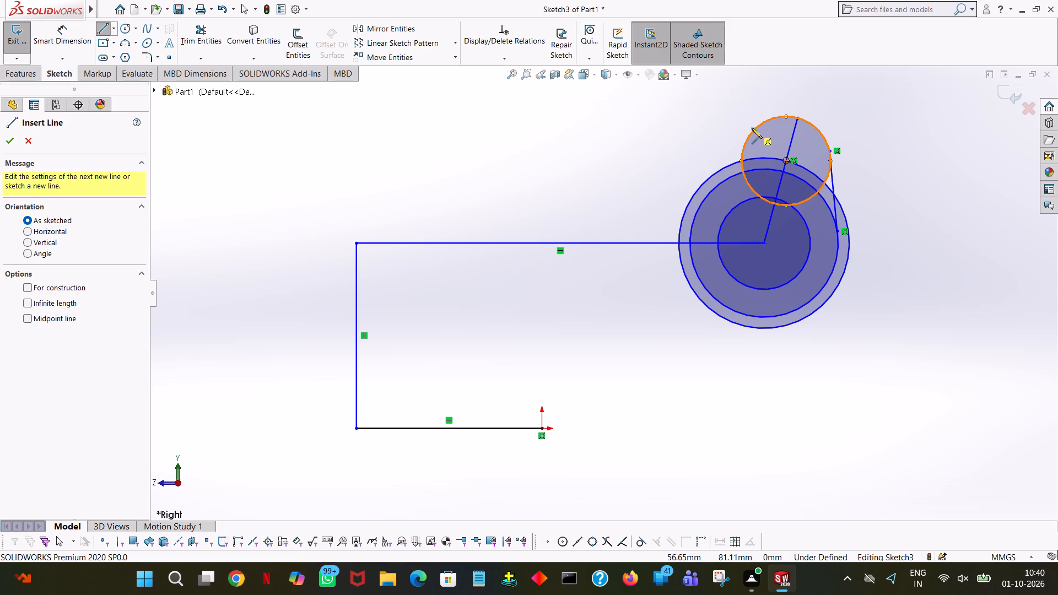
pyautogui.click(760, 123)
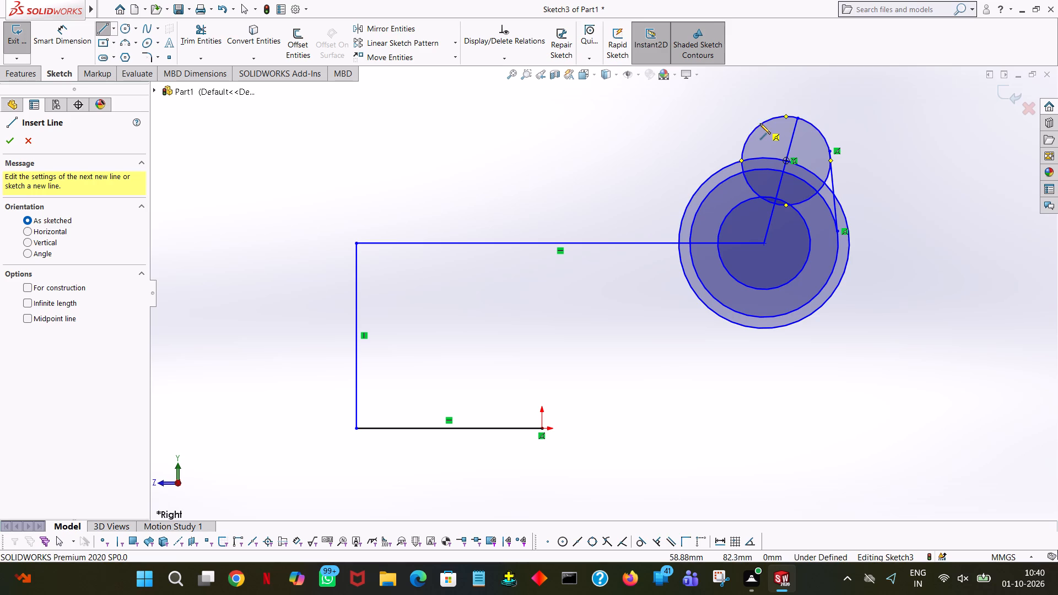
pyautogui.click(695, 210)
pyautogui.rightClick(694, 210)
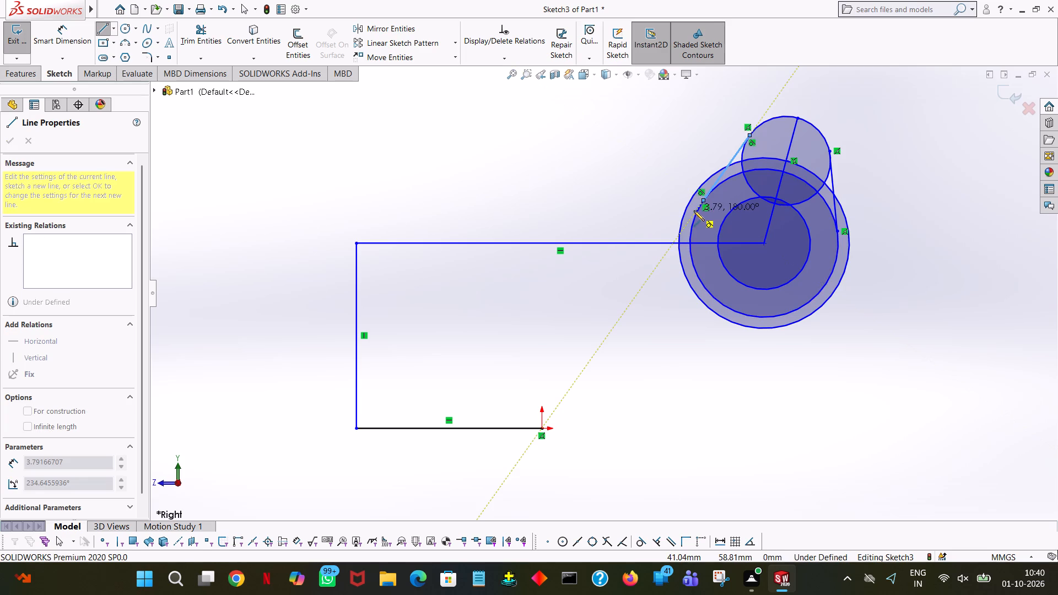
pyautogui.click(726, 219)
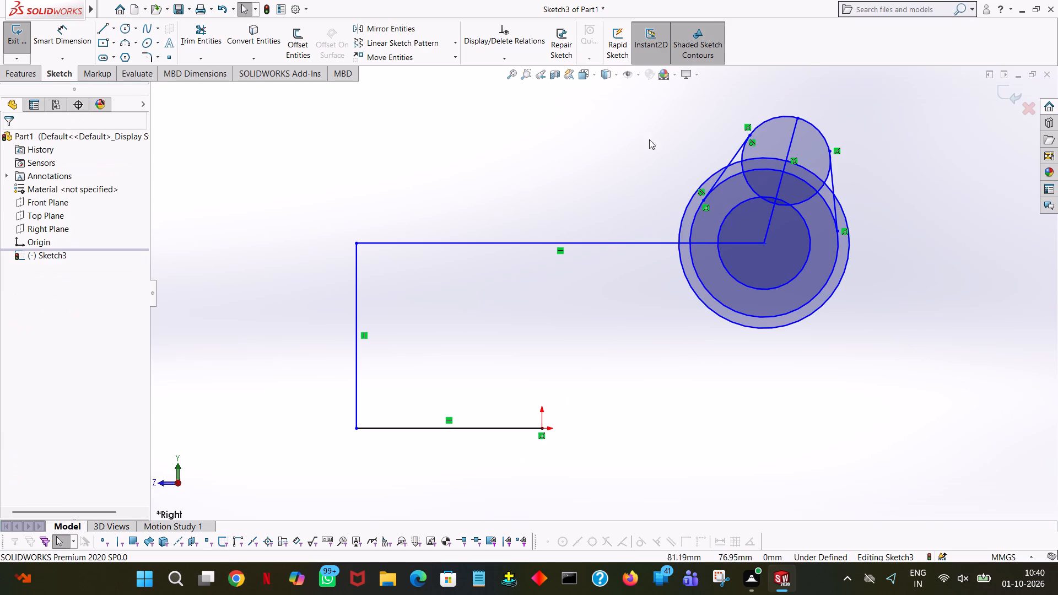
# Trim away the 12 mm radius circle's lower arc between the two side lines and the innermost circle's upper bracket-side quarter.
pyautogui.click(215, 37)
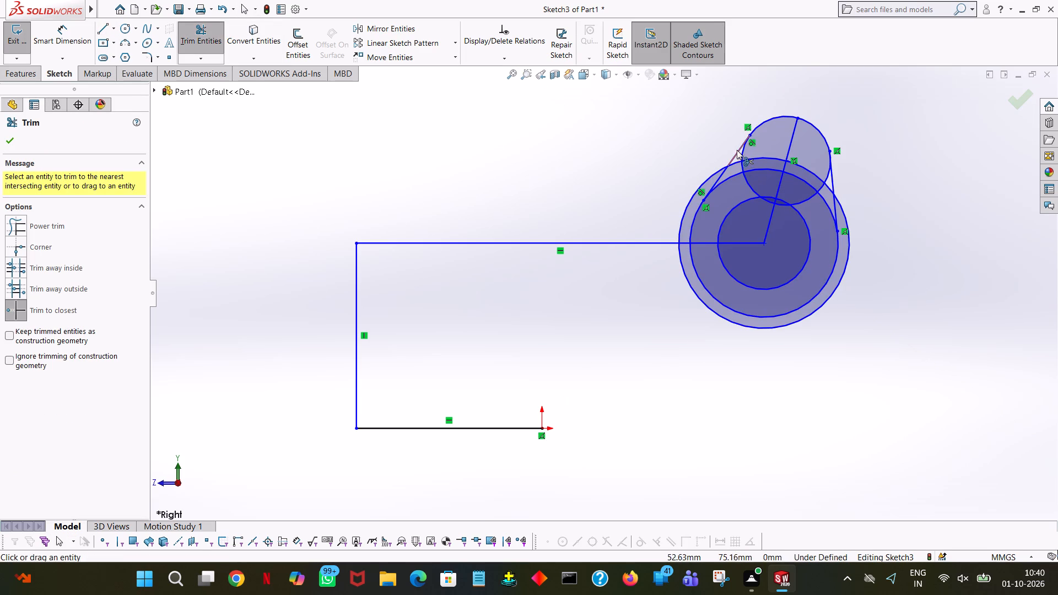
pyautogui.click(743, 152)
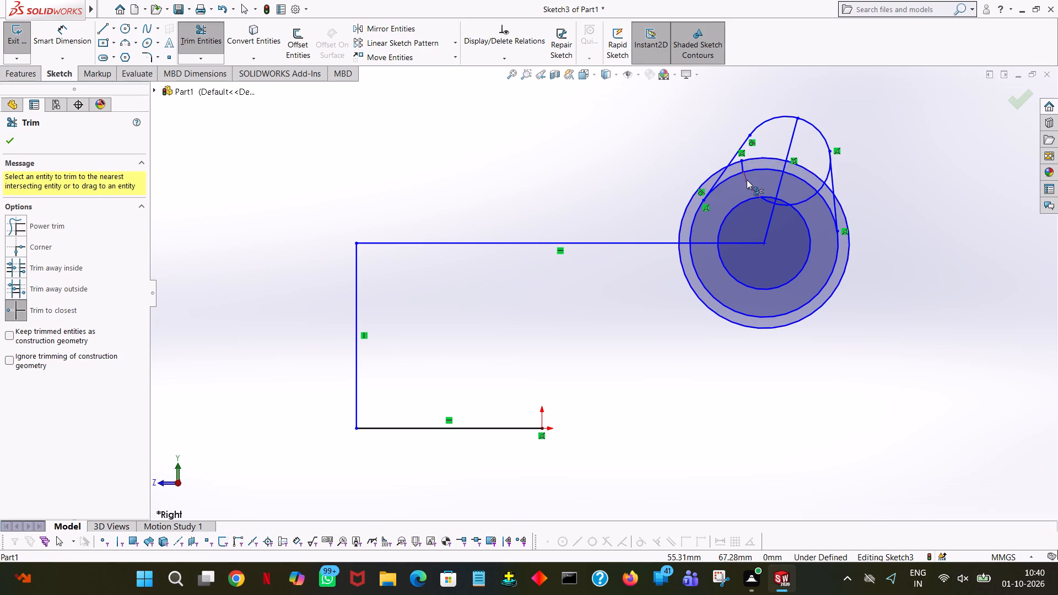
pyautogui.click(743, 166)
pyautogui.click(755, 194)
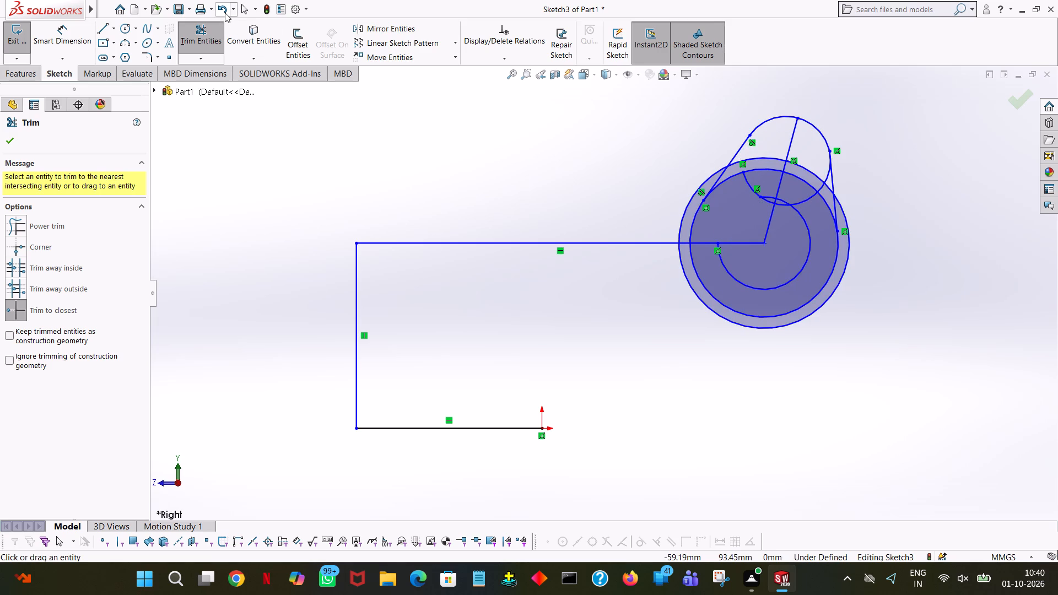
pyautogui.click(748, 182)
pyautogui.click(771, 202)
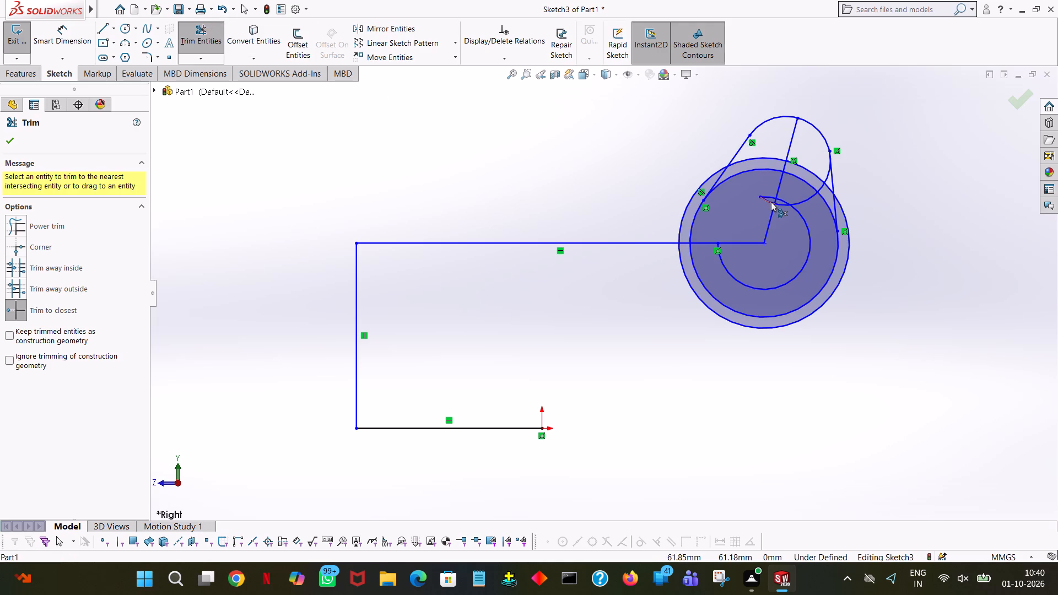
pyautogui.click(783, 204)
pyautogui.click(804, 199)
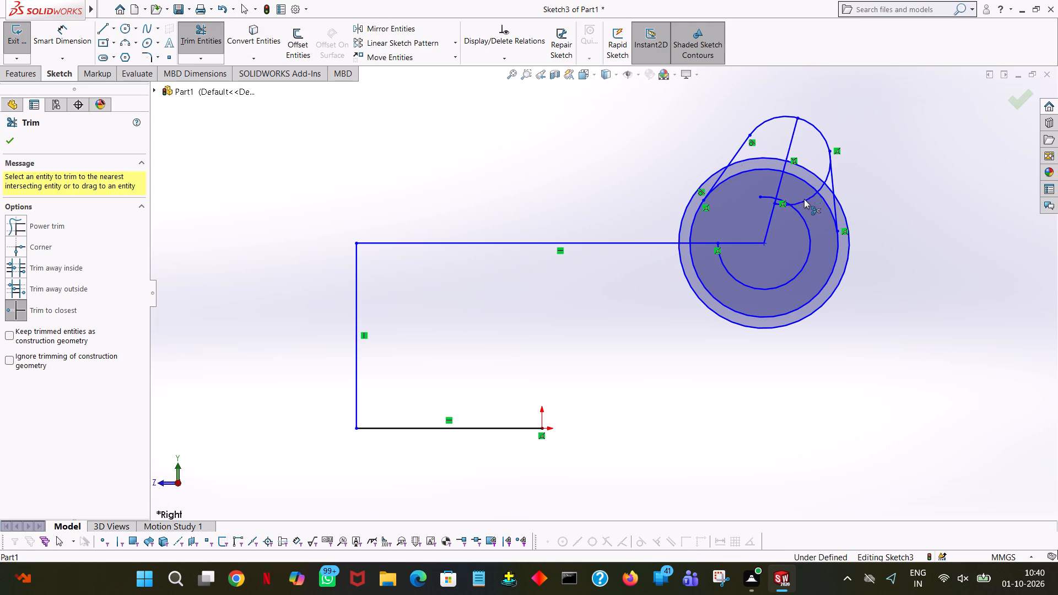
pyautogui.click(781, 204)
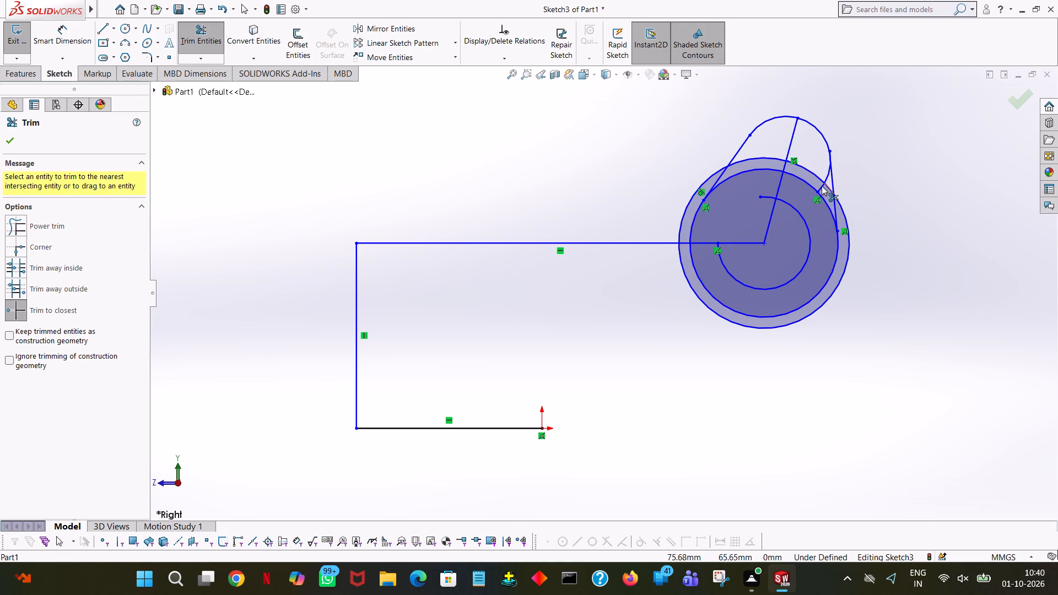
pyautogui.click(821, 186)
pyautogui.click(828, 172)
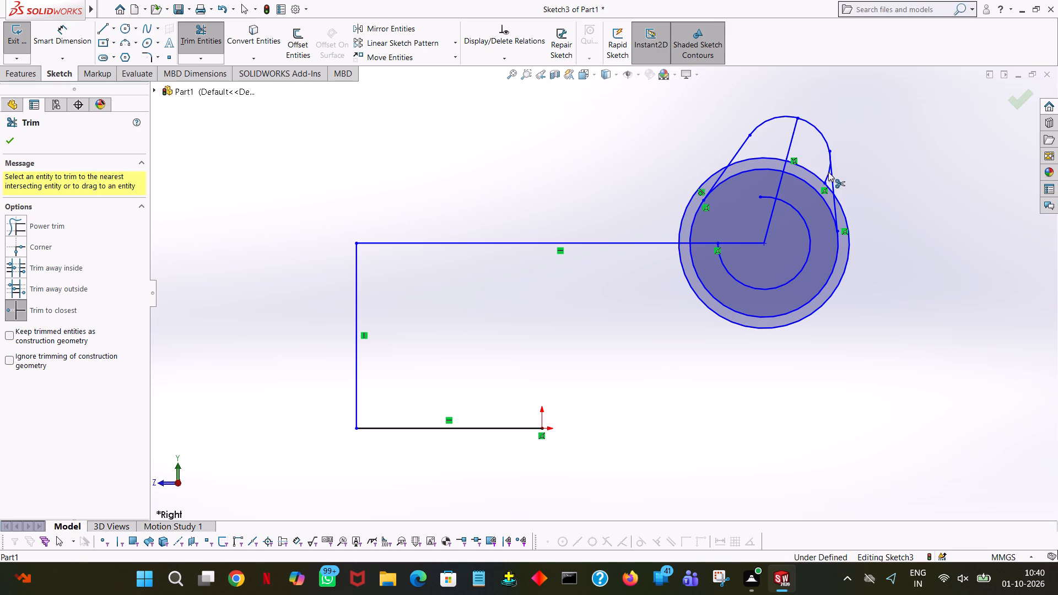
pyautogui.click(219, 4)
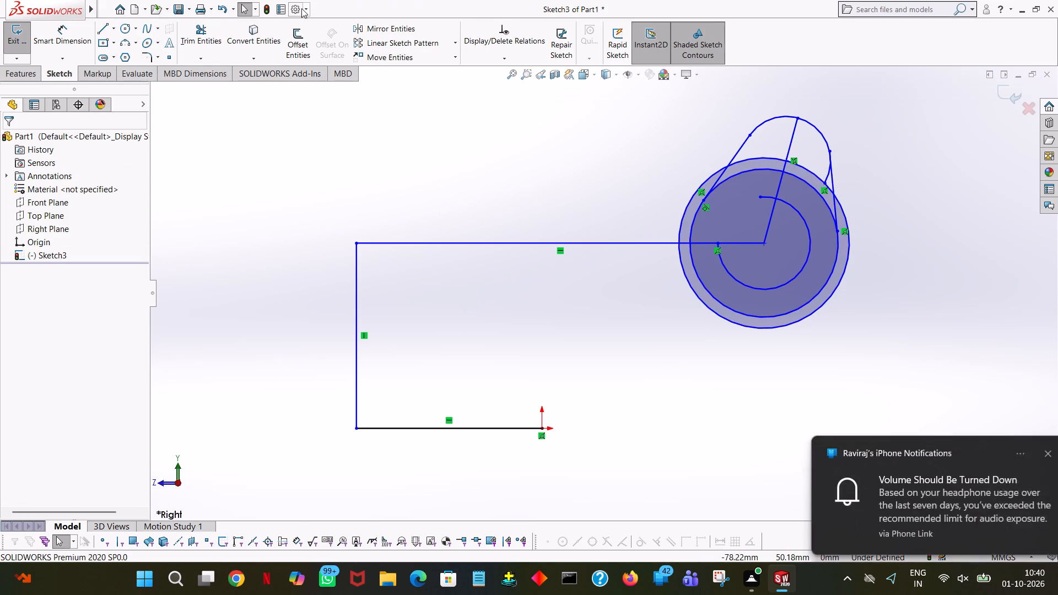
pyautogui.click(198, 41)
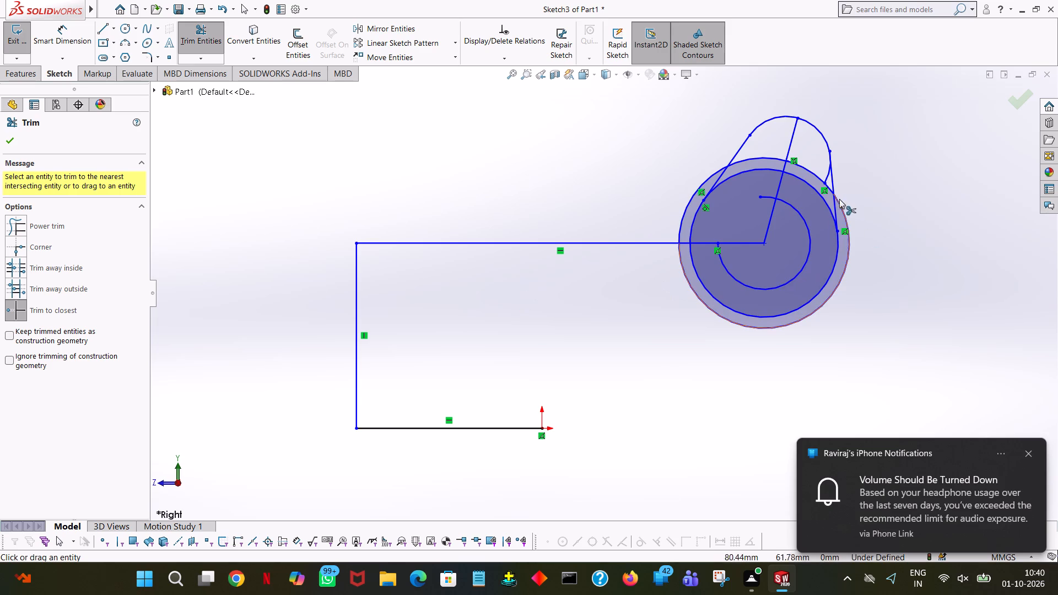
pyautogui.click(827, 172)
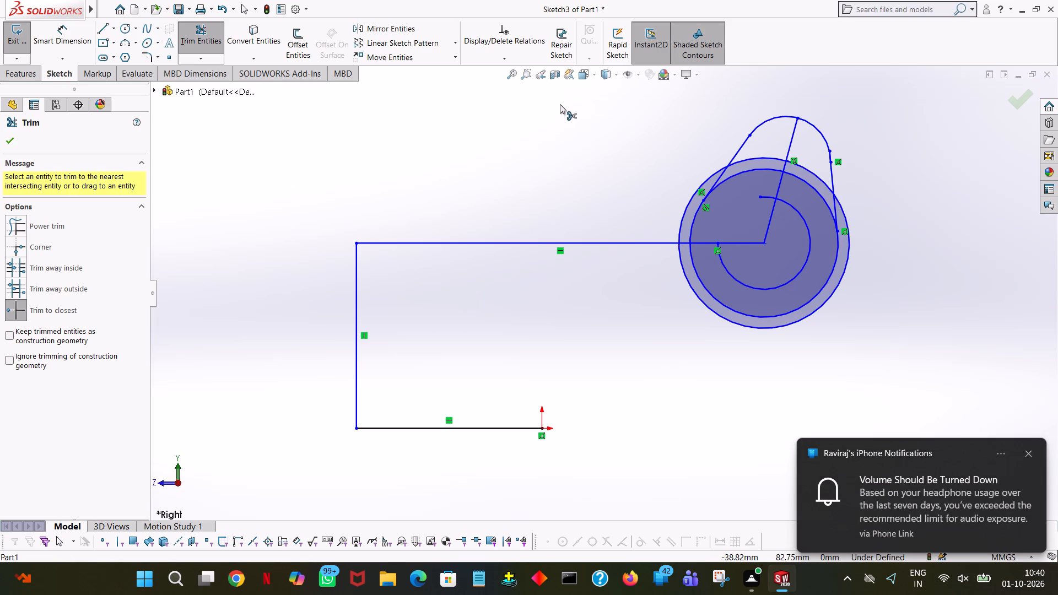
# Trim away all segments of the slanted line running from the circles' centre to the top arc.
pyautogui.click(793, 135)
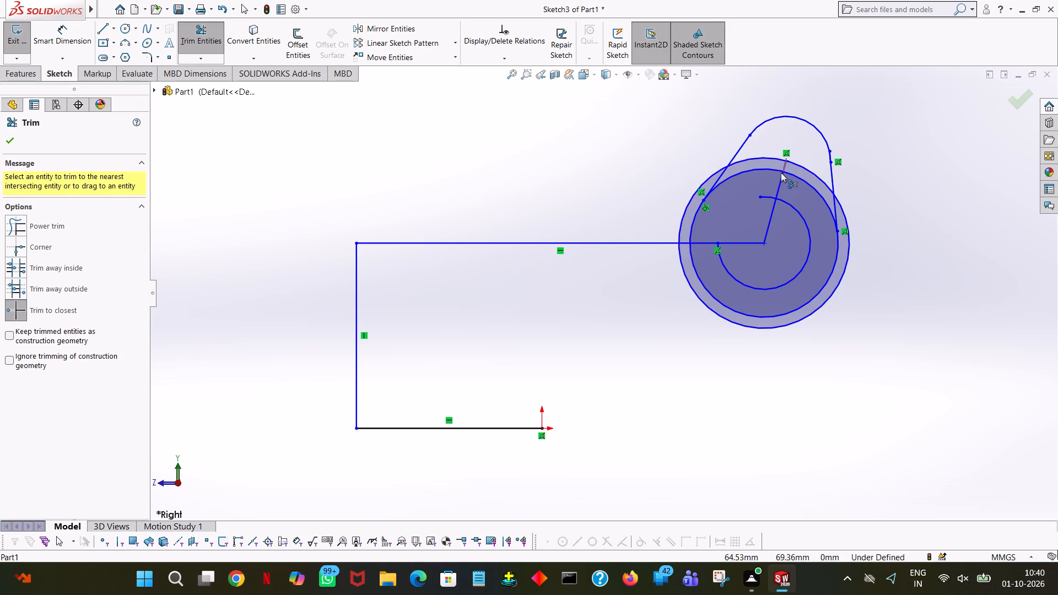
pyautogui.click(781, 180)
pyautogui.click(786, 167)
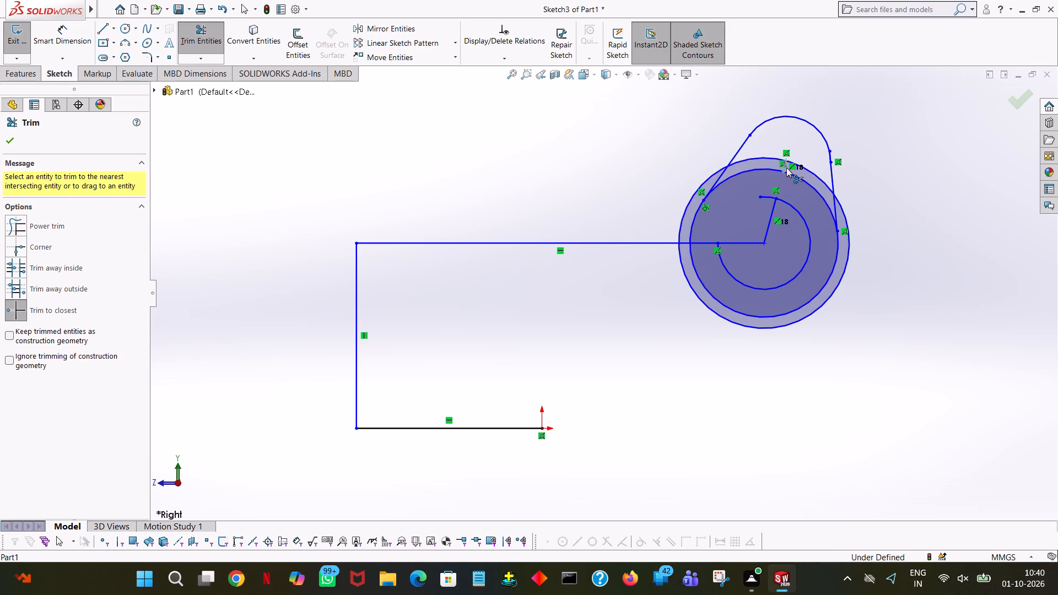
pyautogui.click(771, 215)
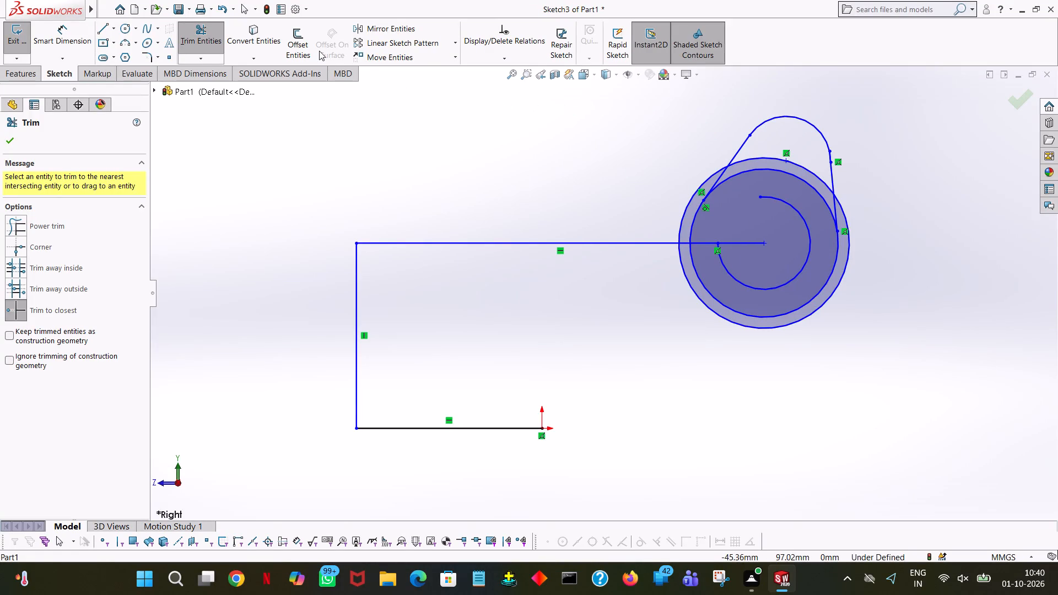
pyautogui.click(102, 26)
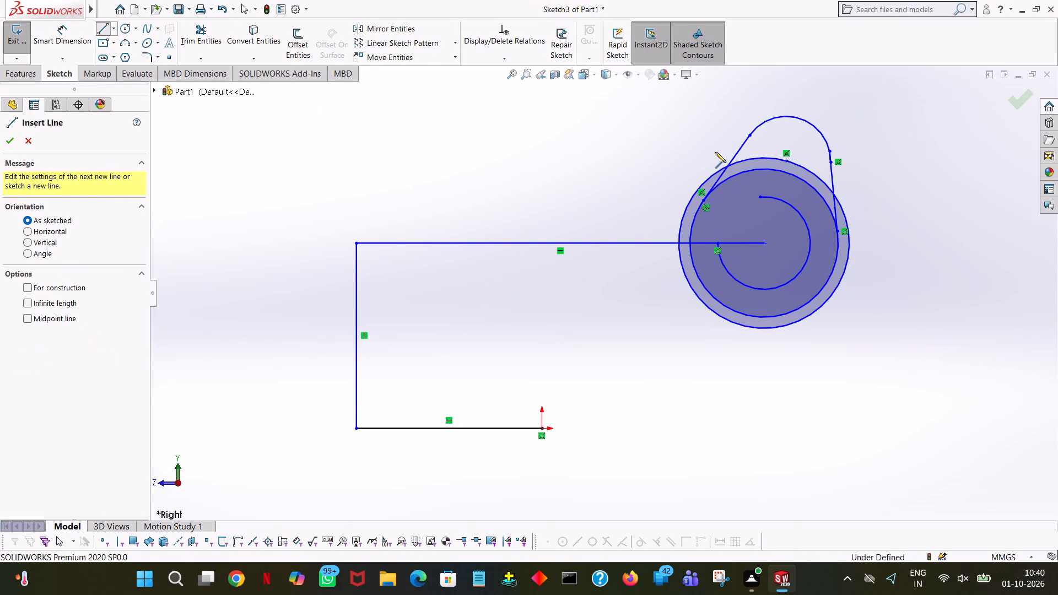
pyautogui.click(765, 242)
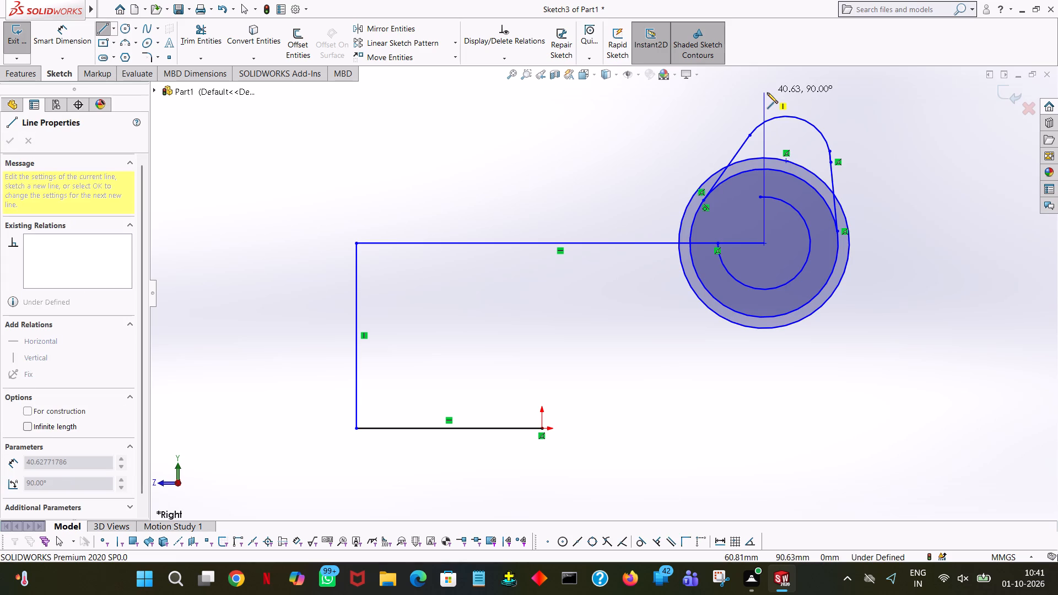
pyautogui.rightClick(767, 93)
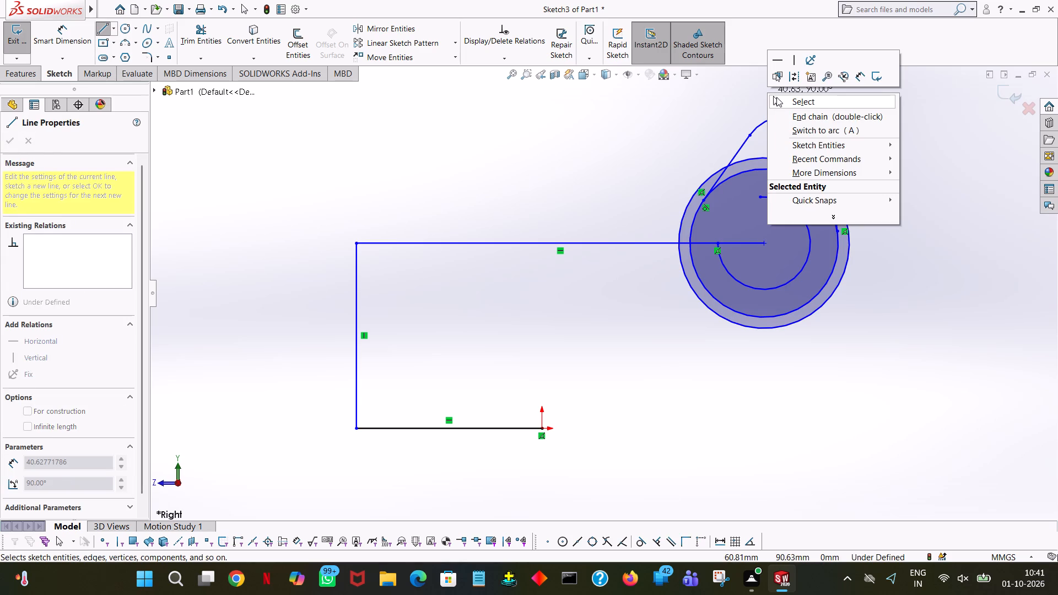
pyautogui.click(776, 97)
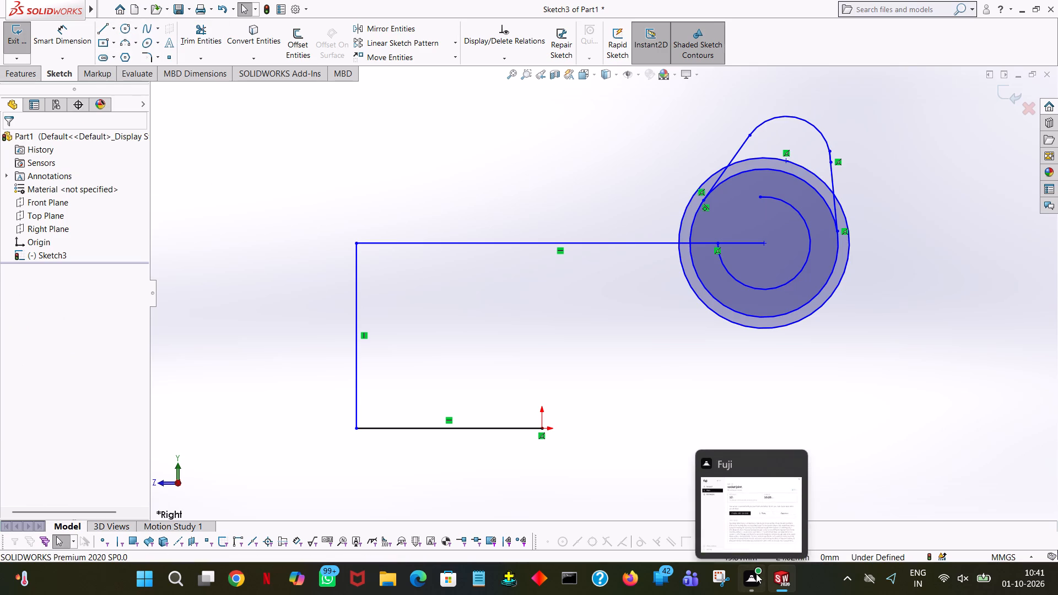
# Sketch a horizontal line from the circles' centre outward past the outermost circle, away from the bracket.
pyautogui.click(103, 28)
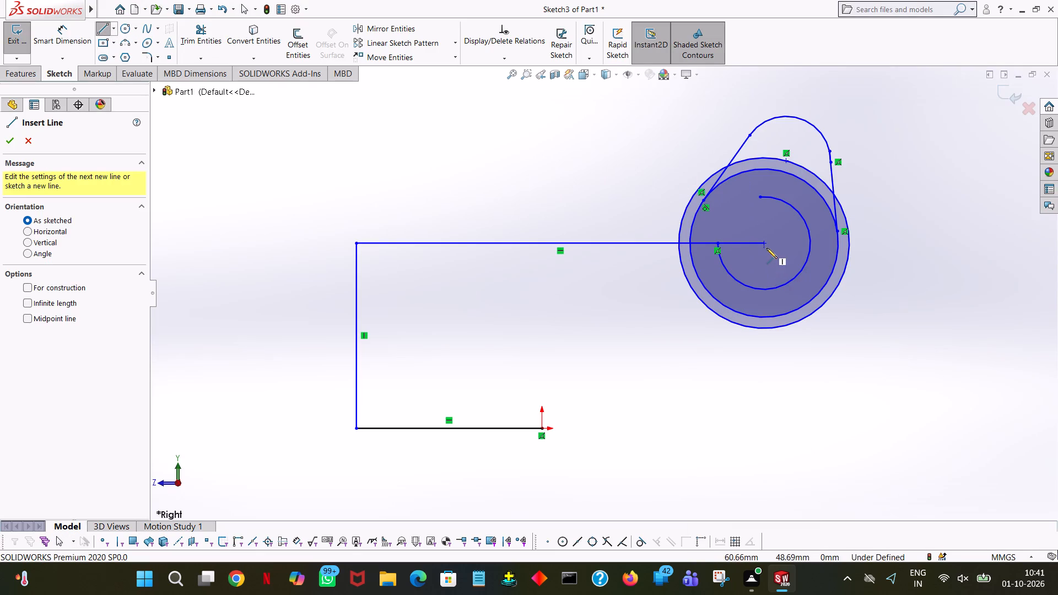
pyautogui.click(764, 242)
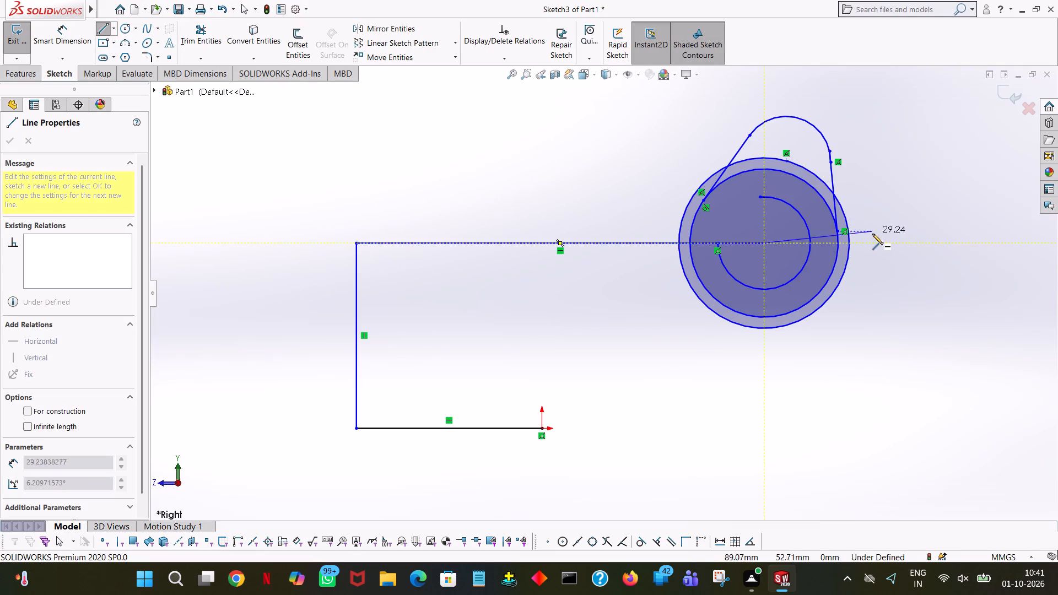
pyautogui.click(885, 244)
pyautogui.rightClick(885, 244)
pyautogui.click(921, 249)
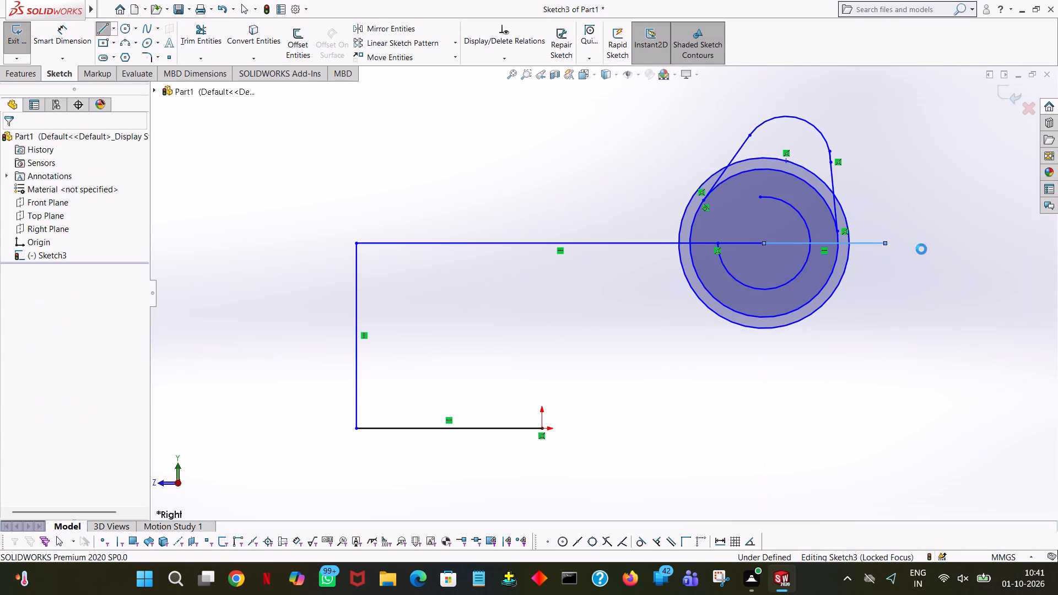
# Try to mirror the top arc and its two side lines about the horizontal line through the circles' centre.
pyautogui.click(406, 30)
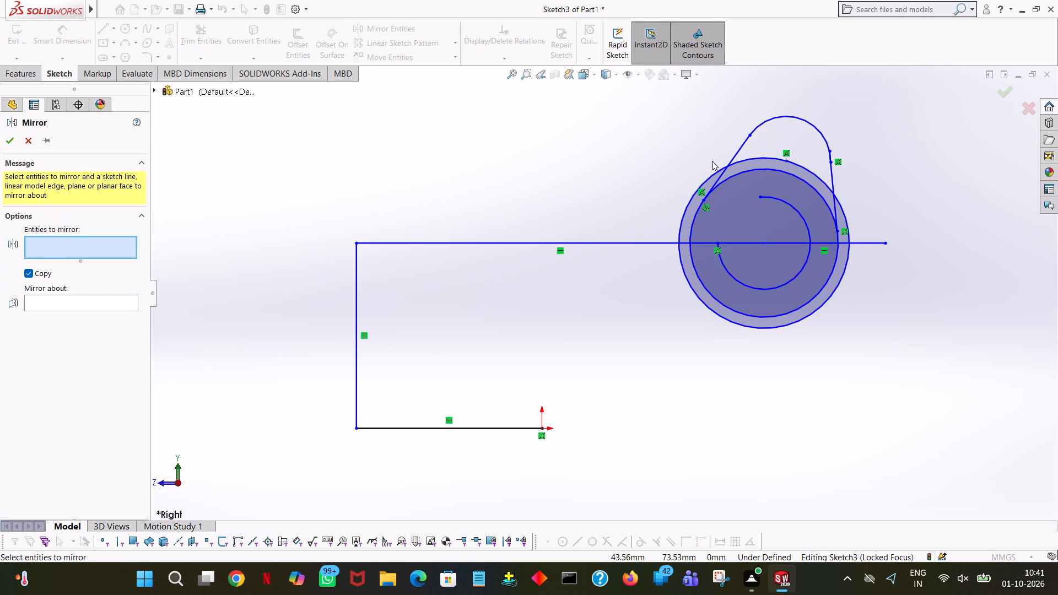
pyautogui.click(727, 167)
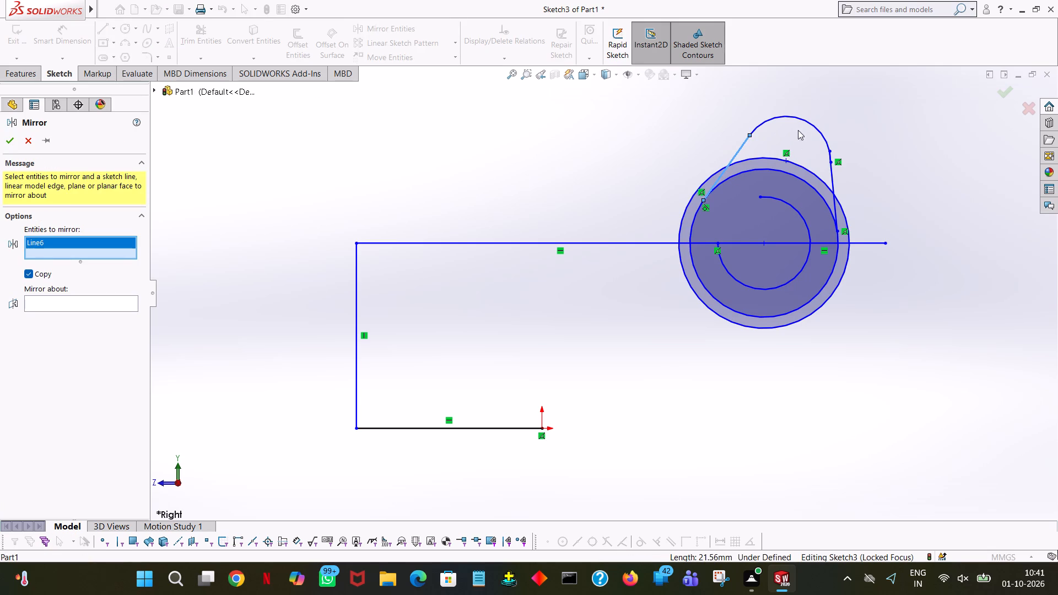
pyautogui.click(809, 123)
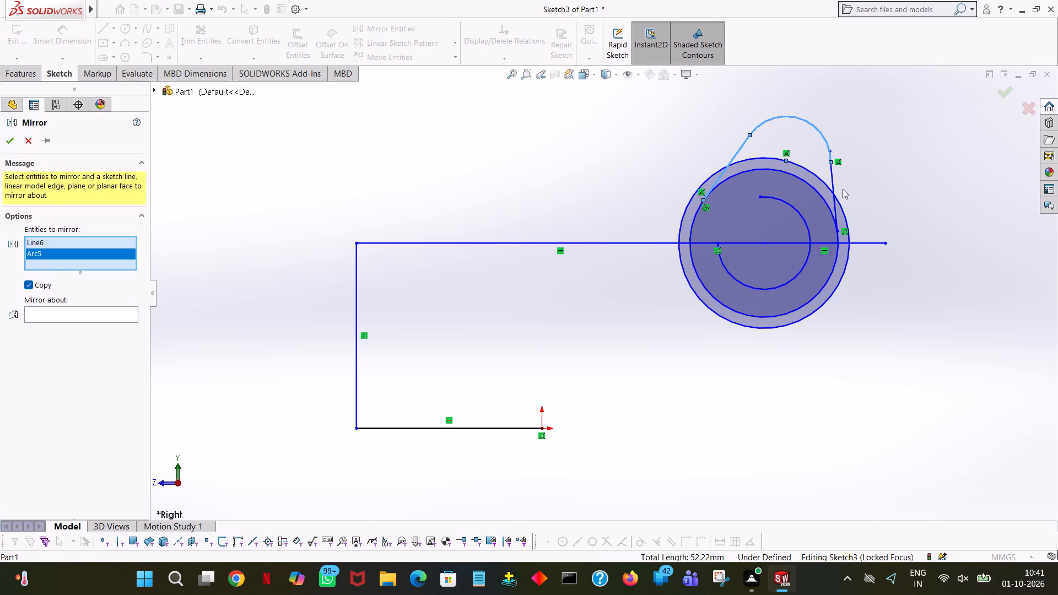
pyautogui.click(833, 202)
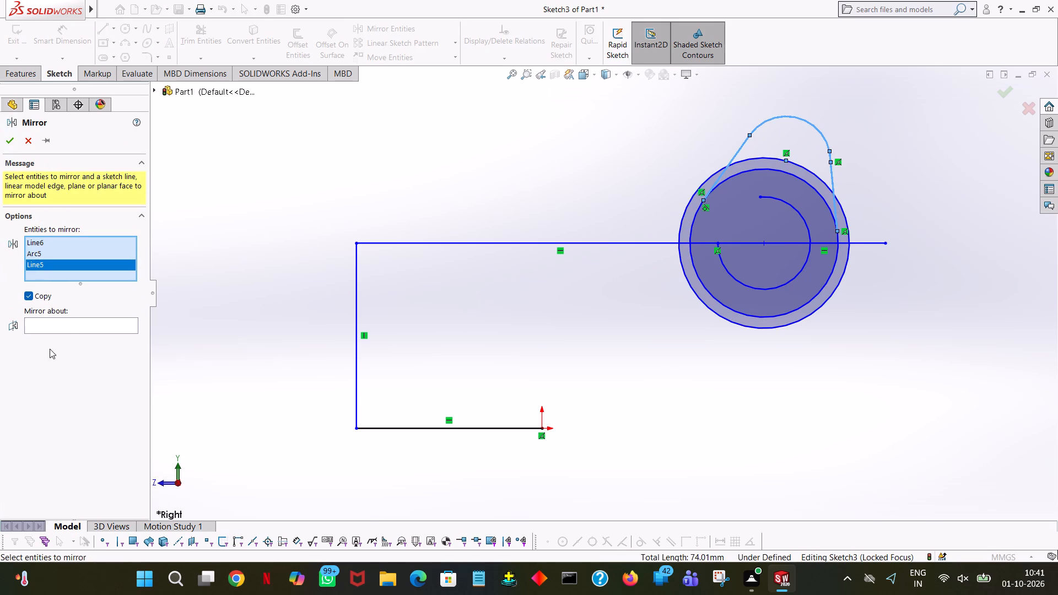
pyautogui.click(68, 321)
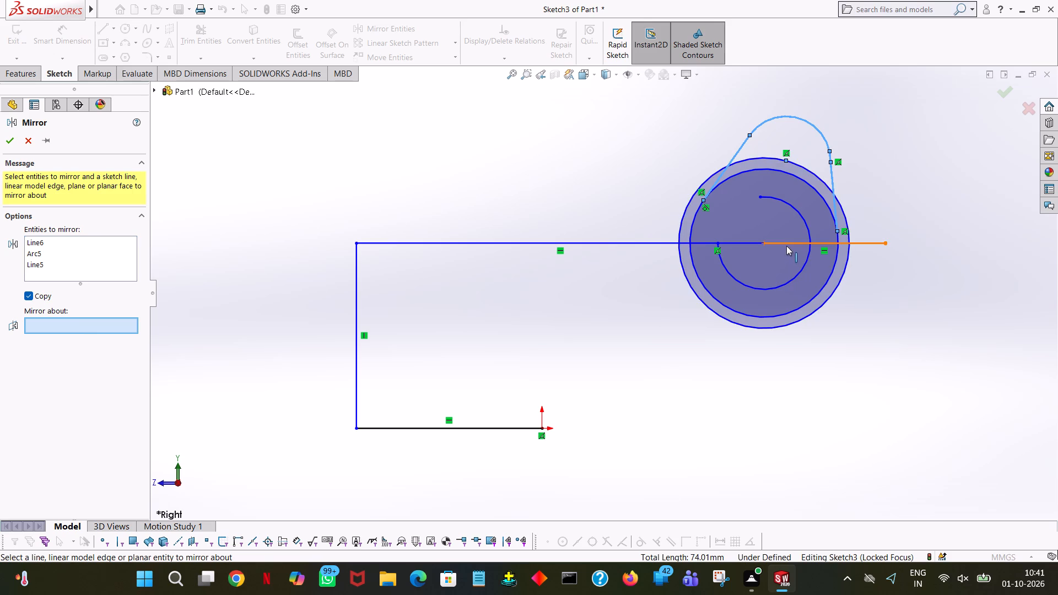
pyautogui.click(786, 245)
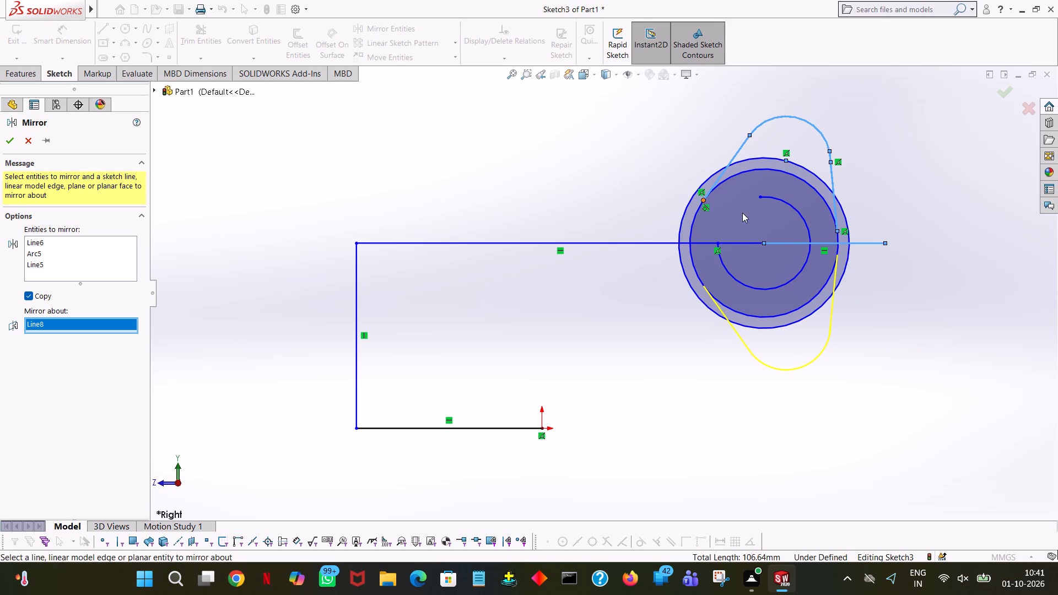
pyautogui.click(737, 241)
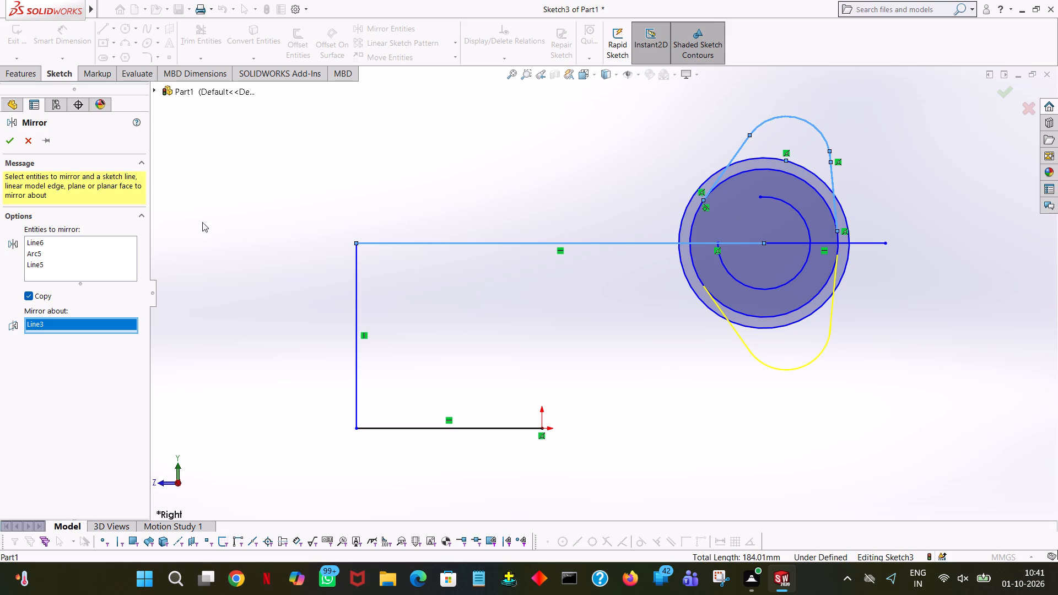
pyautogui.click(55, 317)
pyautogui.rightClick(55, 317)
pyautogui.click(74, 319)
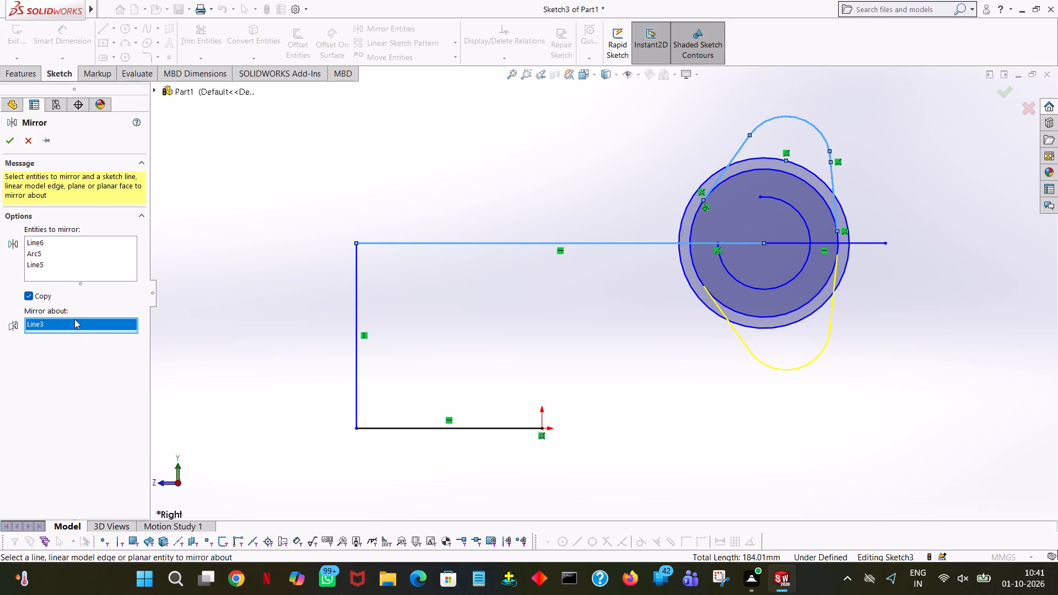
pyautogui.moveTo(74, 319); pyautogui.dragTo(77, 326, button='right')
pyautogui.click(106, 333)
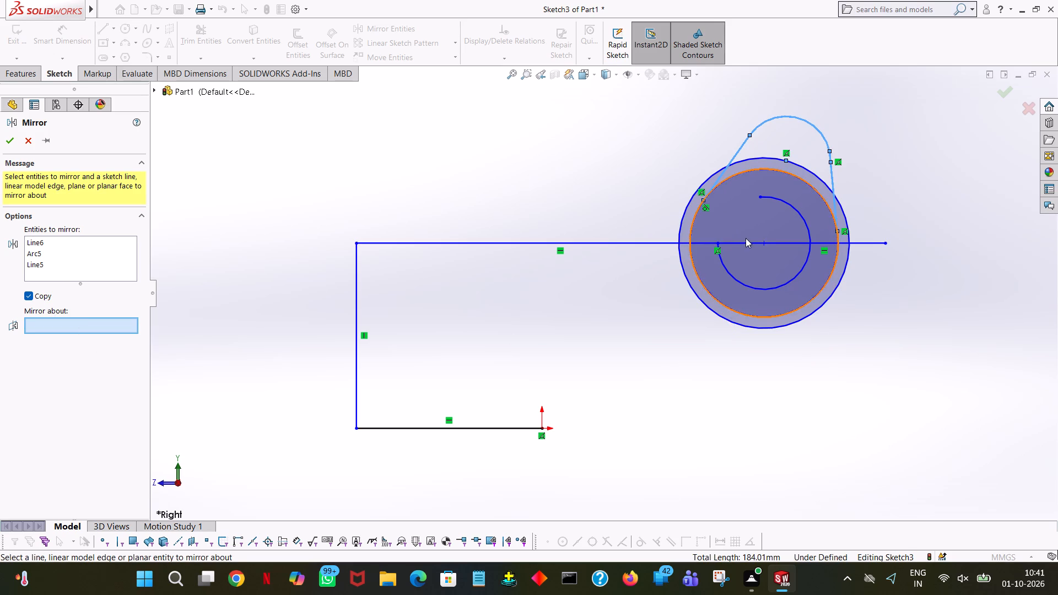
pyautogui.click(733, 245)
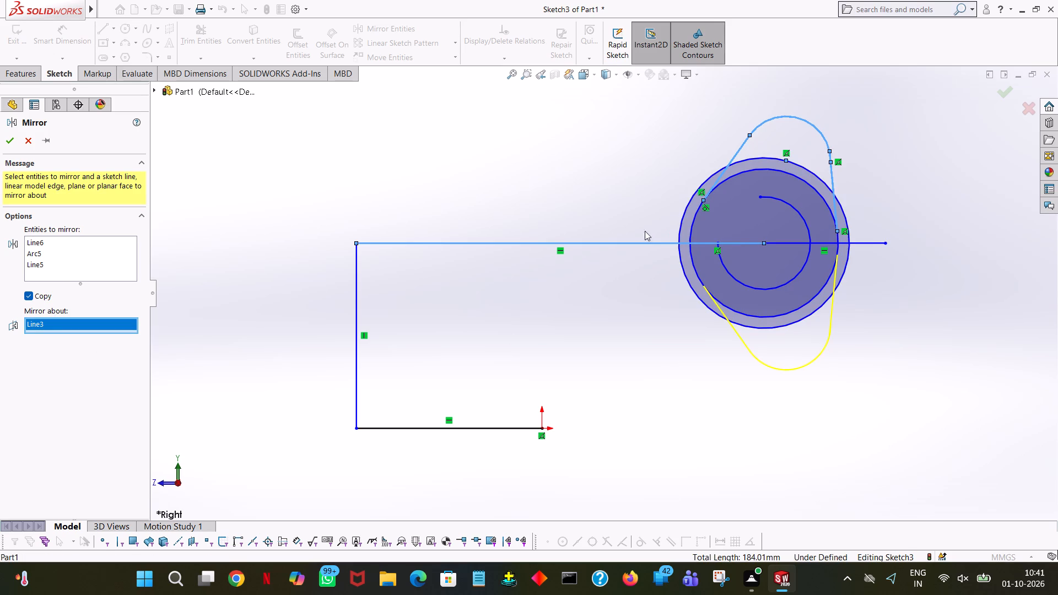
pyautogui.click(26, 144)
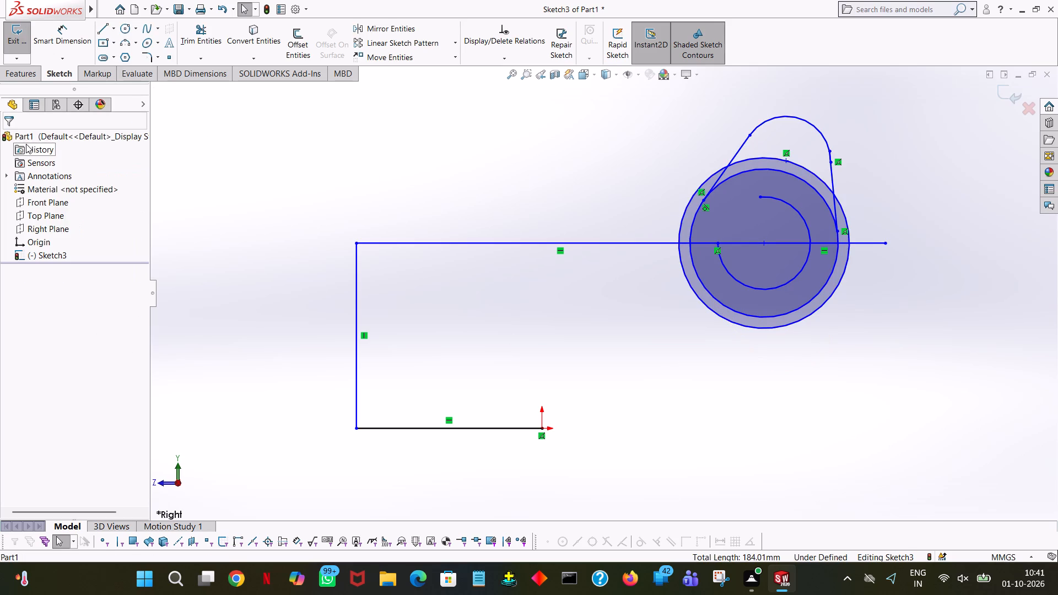
# Sketch a slanted line about 34 mm long from the circles' centre down past the outermost circle, and set its angle to 255°.
pyautogui.click(106, 29)
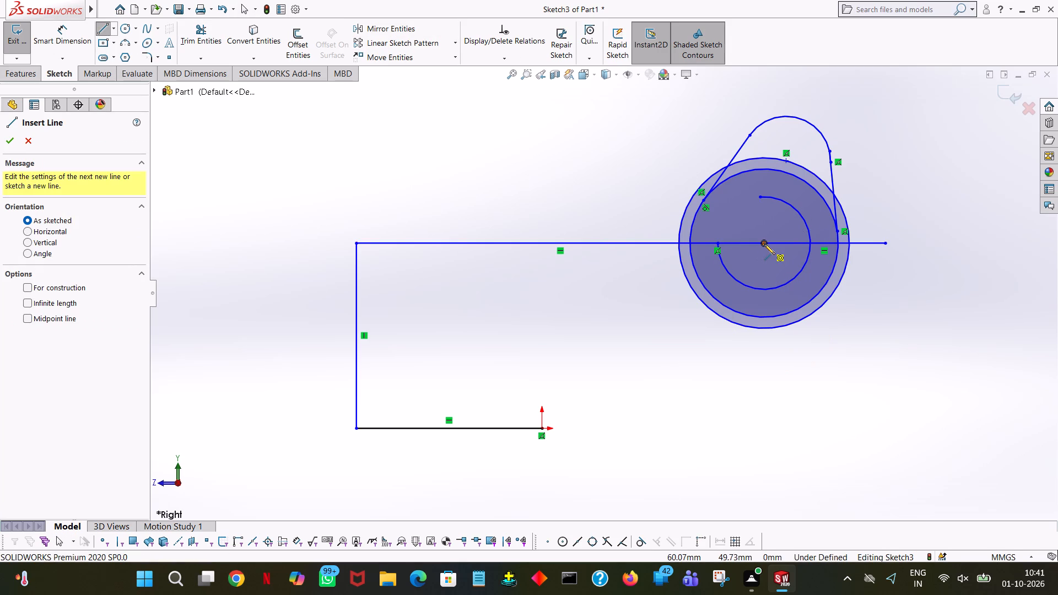
pyautogui.click(764, 244)
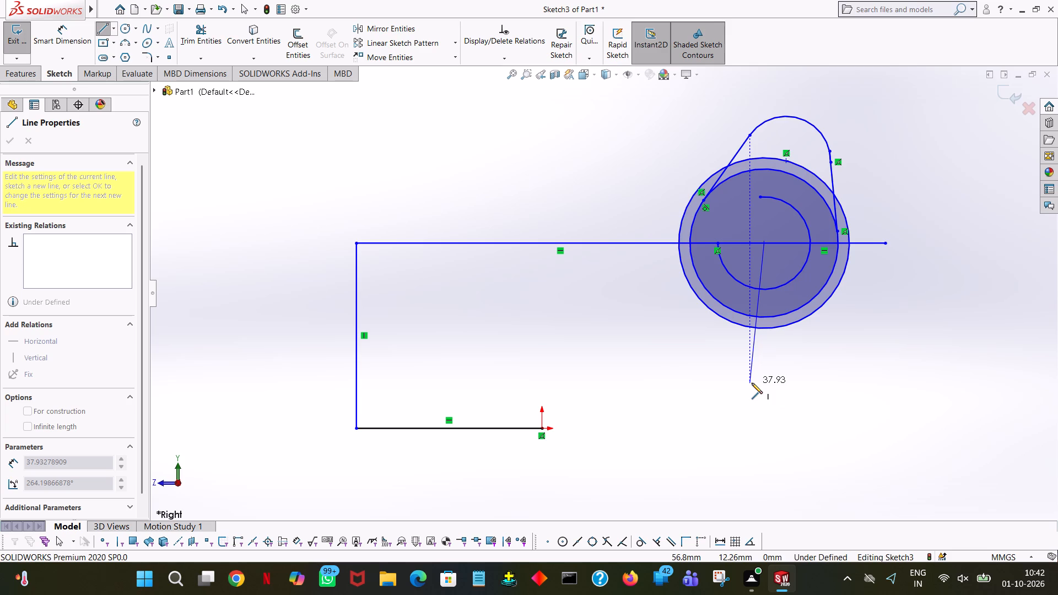
pyautogui.click(730, 365)
pyautogui.rightClick(730, 365)
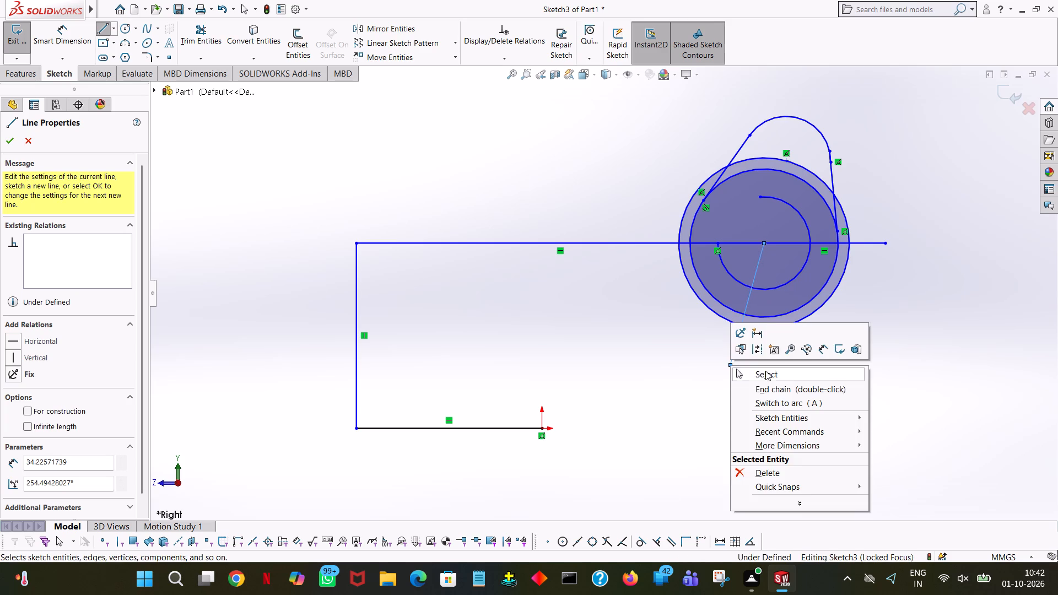
pyautogui.click(765, 371)
pyautogui.click(733, 353)
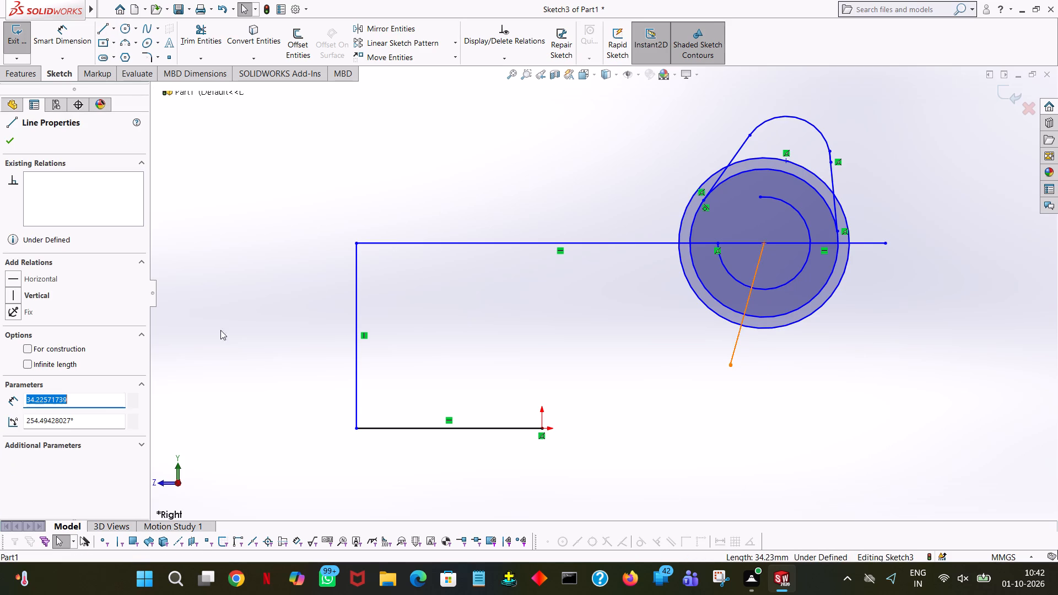
pyautogui.doubleClick(107, 421)
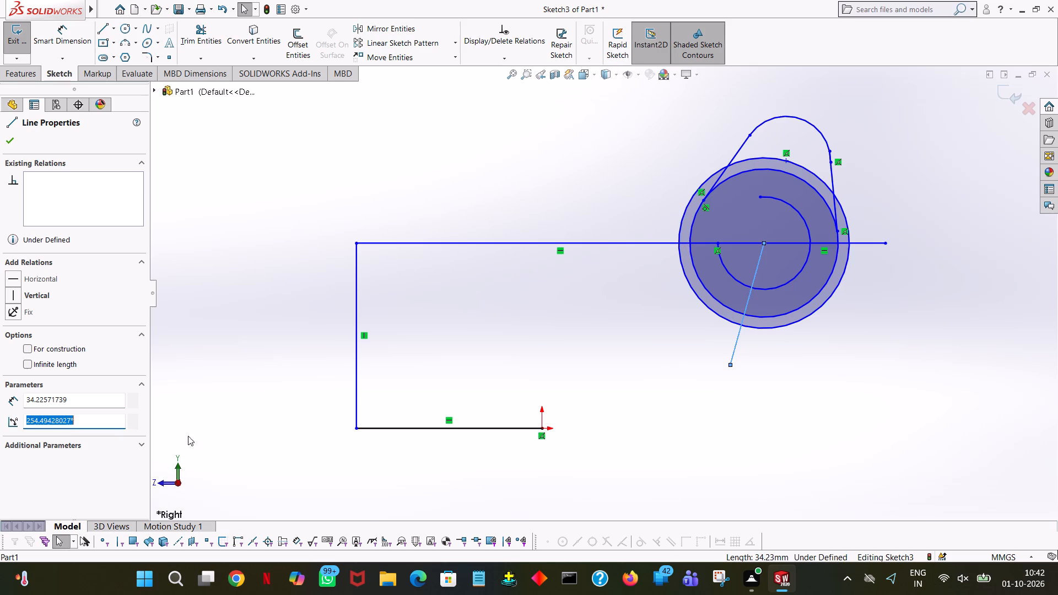
pyautogui.write('255')
pyautogui.press('Return')
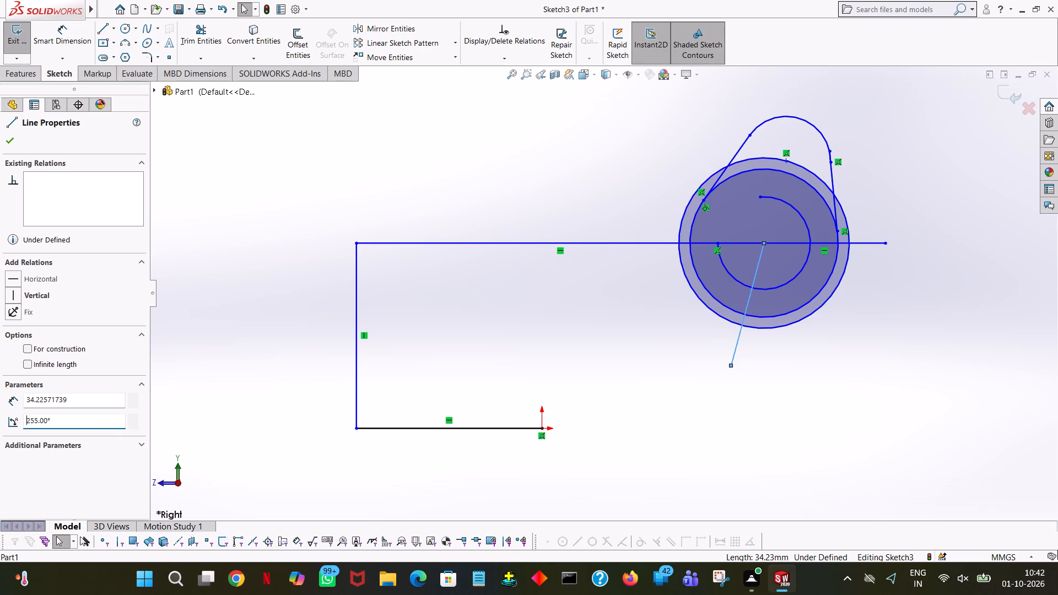
pyautogui.click(9, 134)
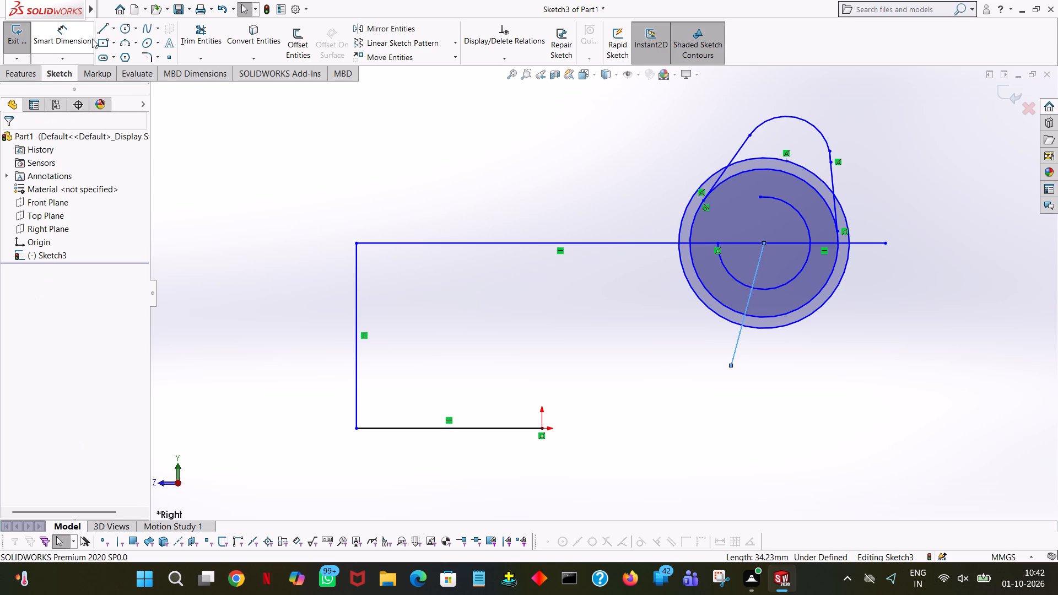
# Sketch a 12 mm radius circle centred where the lower slanted line crosses the outermost circle.
pyautogui.click(125, 26)
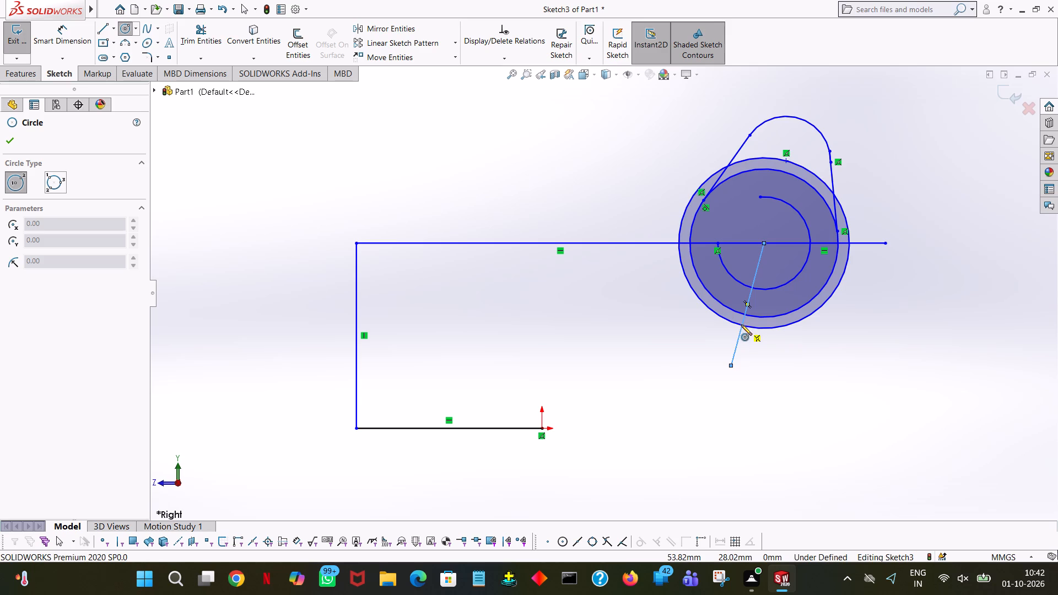
pyautogui.click(741, 324)
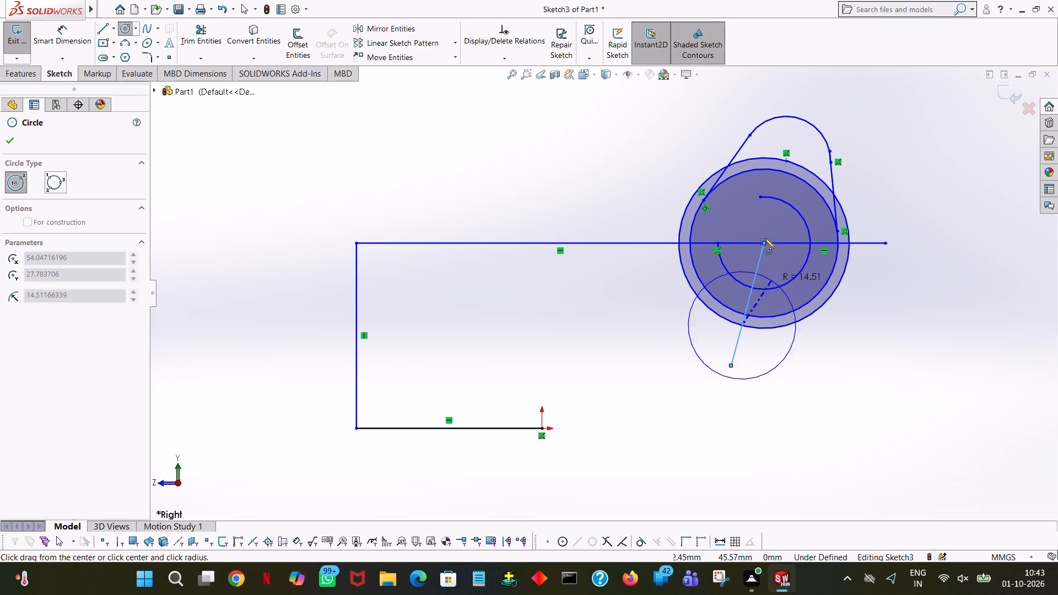
pyautogui.click(754, 286)
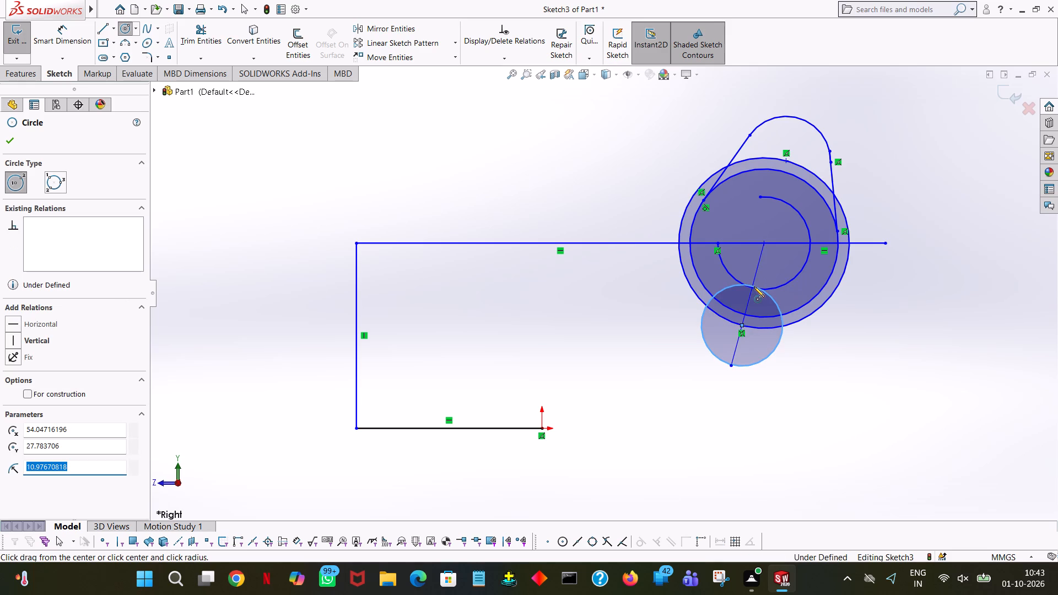
pyautogui.write('12')
pyautogui.press('Return')
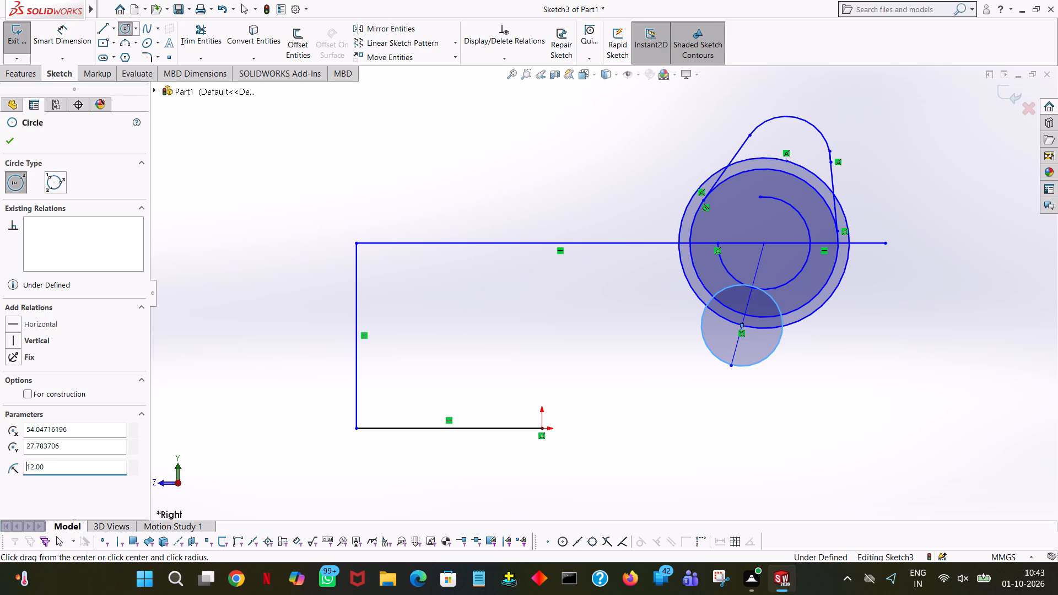
pyautogui.click(9, 141)
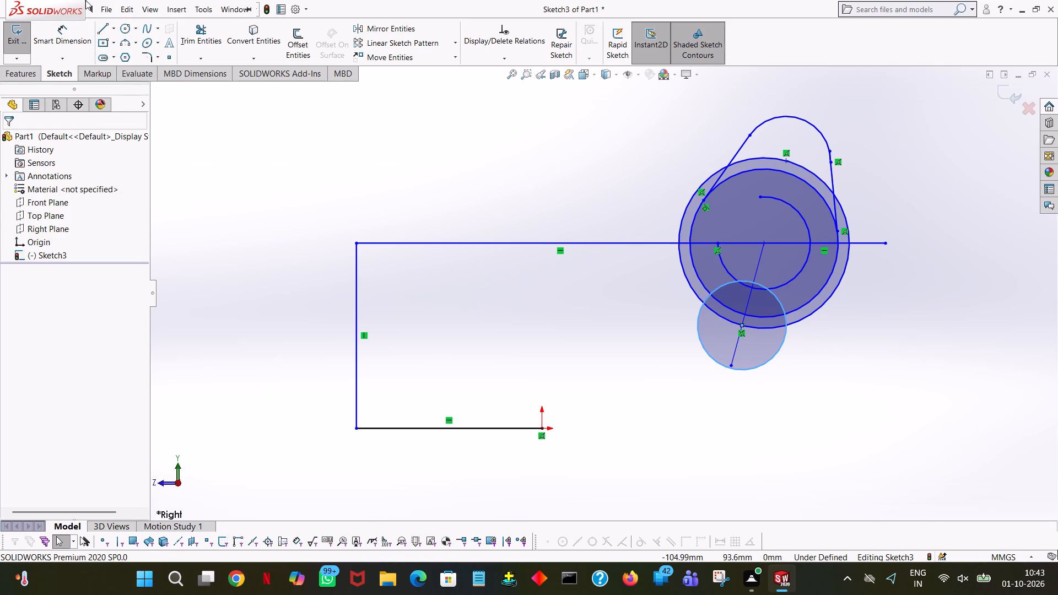
# Sketch two side lines, each about 21.6 mm long, tangent to the lower 12 mm radius circle and the middle concentric circle.
pyautogui.click(99, 28)
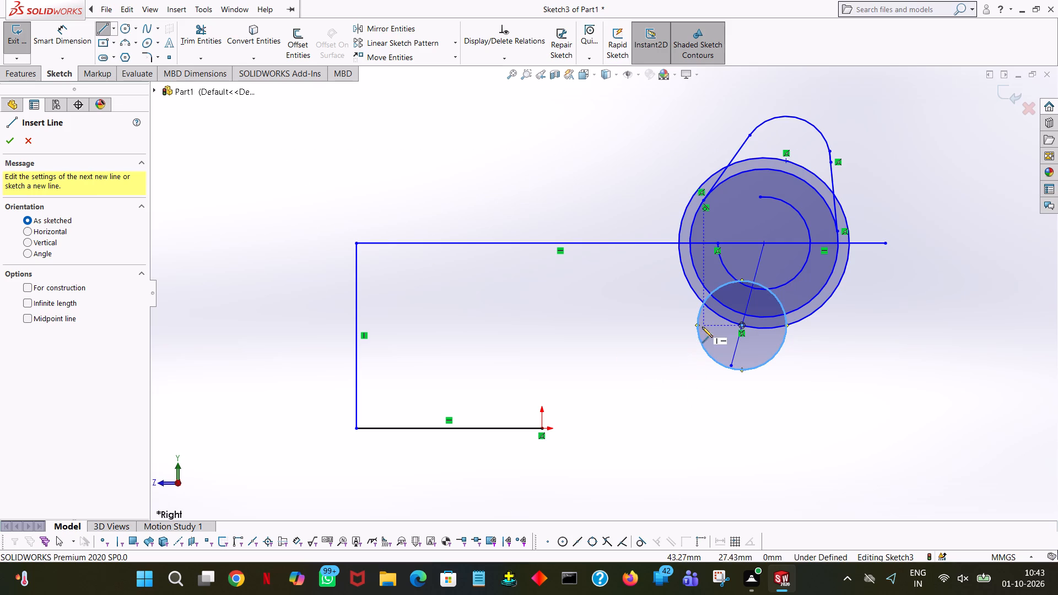
pyautogui.click(700, 344)
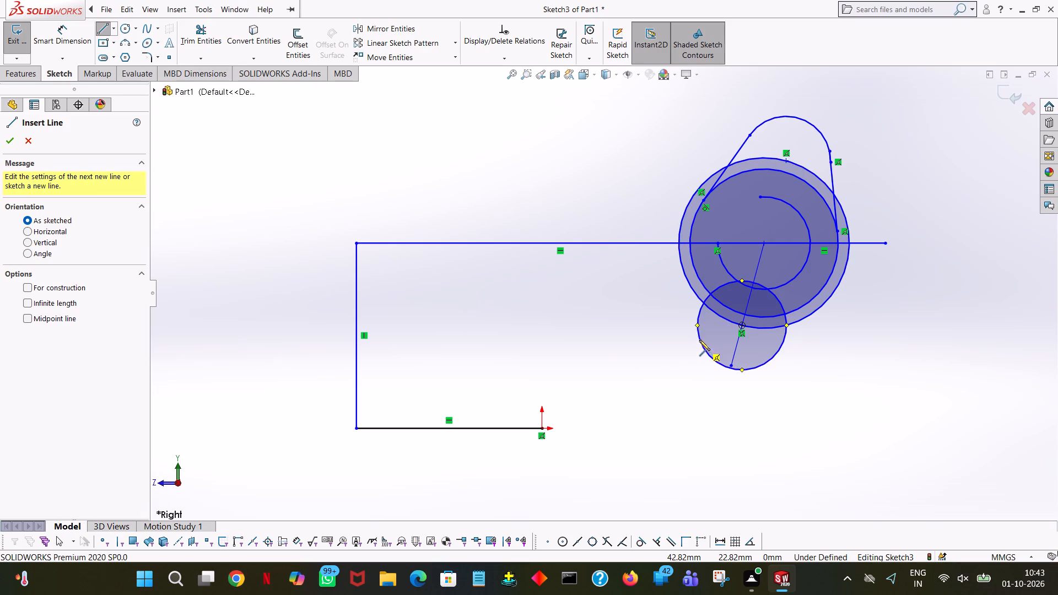
pyautogui.click(690, 260)
pyautogui.rightClick(690, 260)
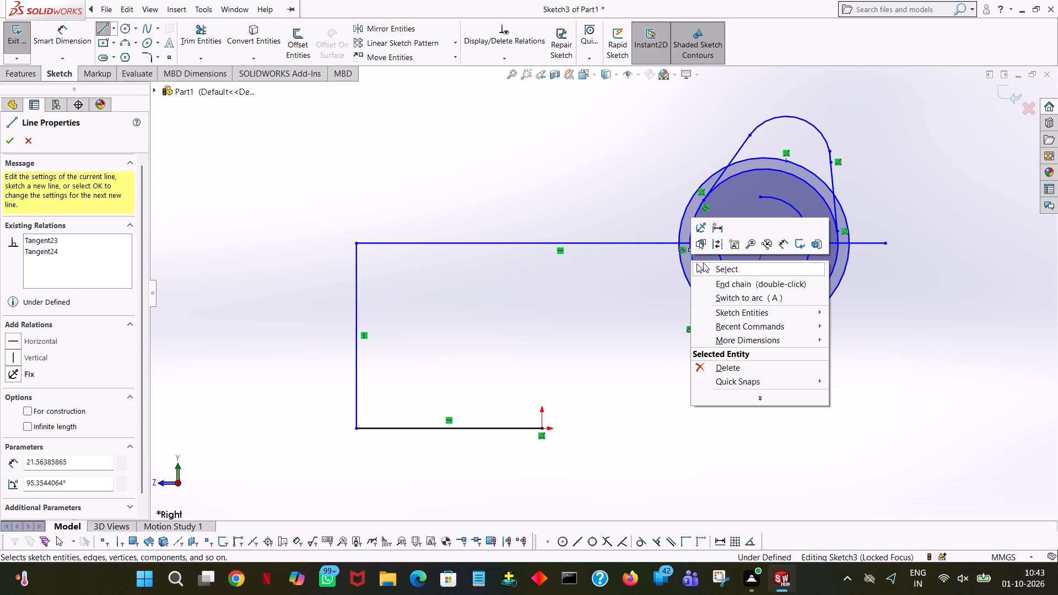
pyautogui.click(706, 268)
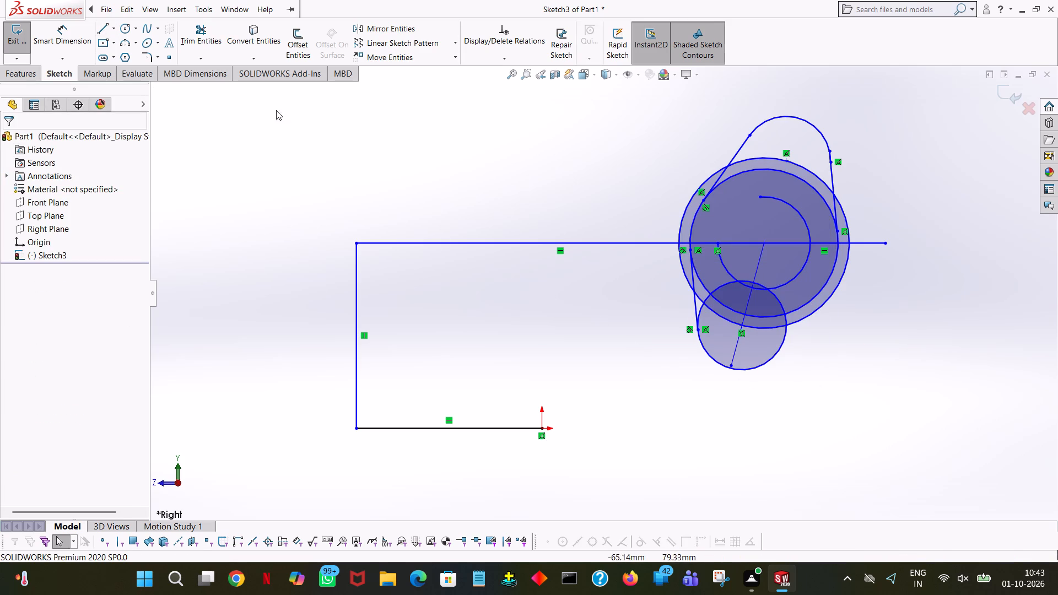
pyautogui.click(98, 28)
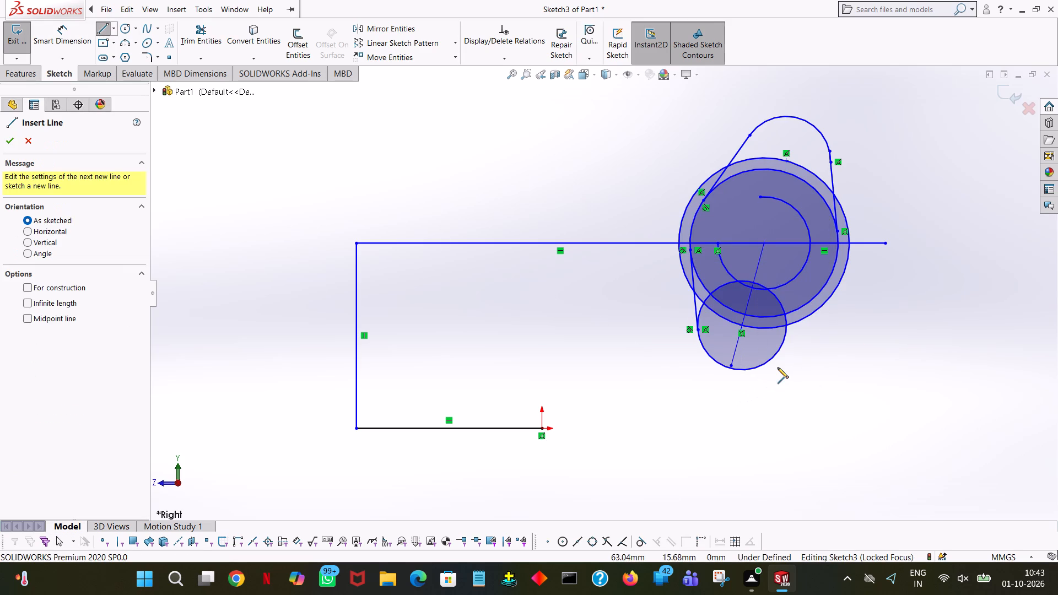
pyautogui.click(768, 362)
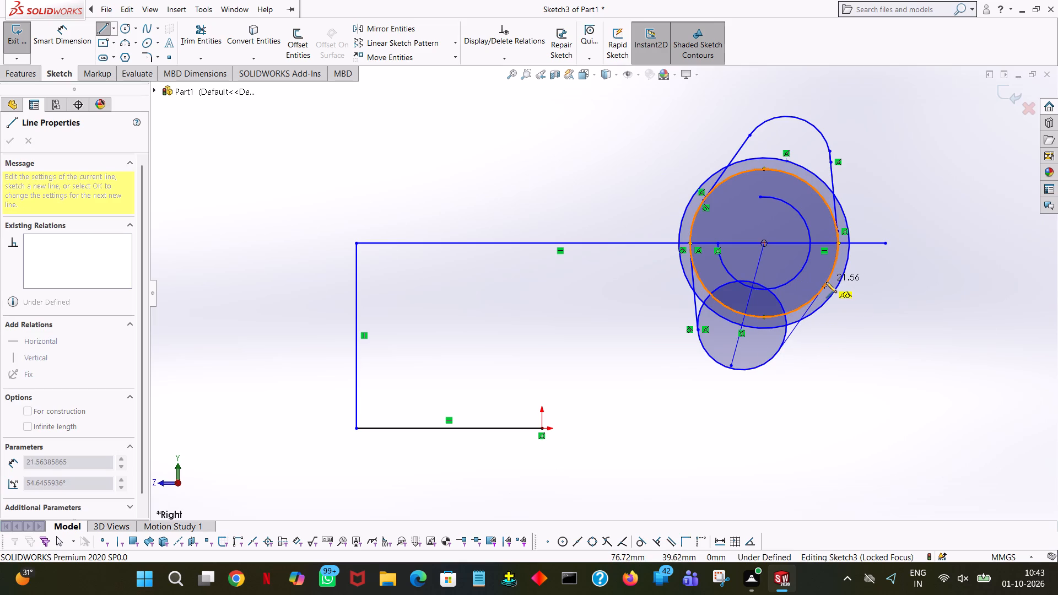
pyautogui.click(826, 282)
pyautogui.rightClick(826, 282)
pyautogui.click(849, 293)
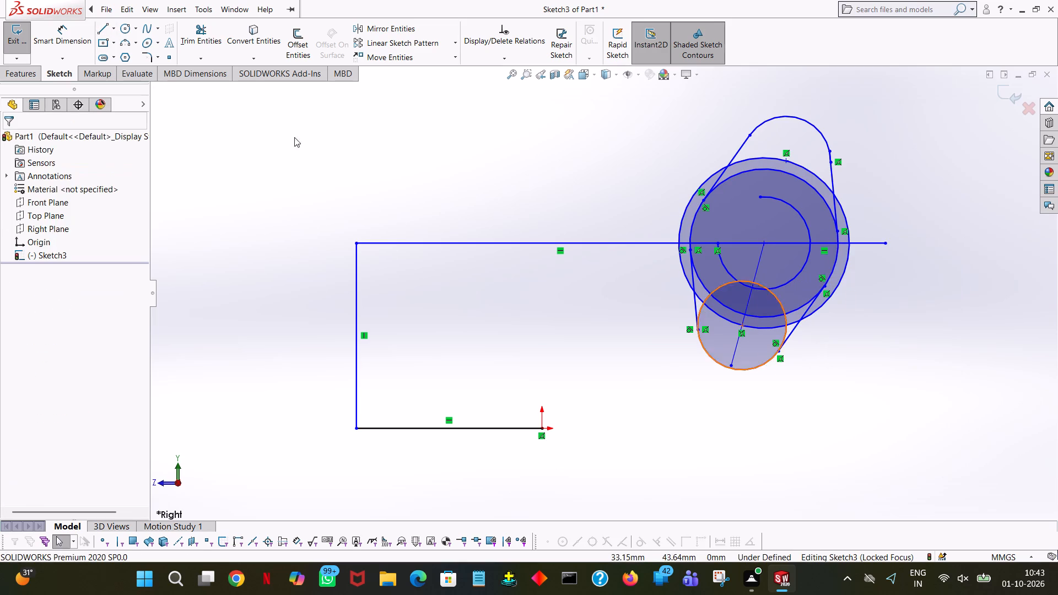
# Trim away the lower 12 mm radius circle's upper arc between the two tangent side lines, keeping its outer bottom arc.
pyautogui.click(215, 36)
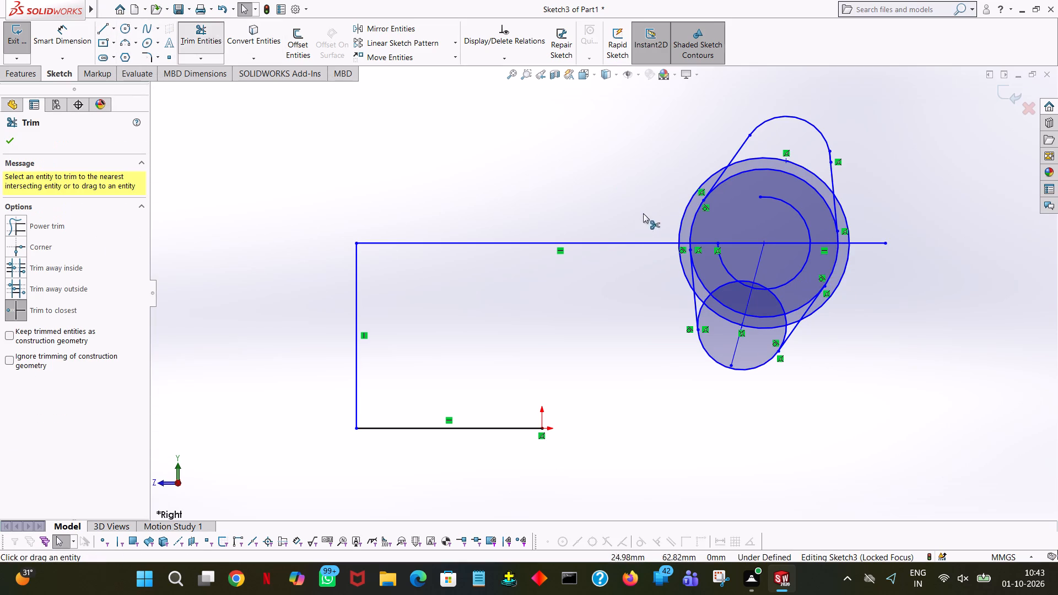
pyautogui.click(731, 284)
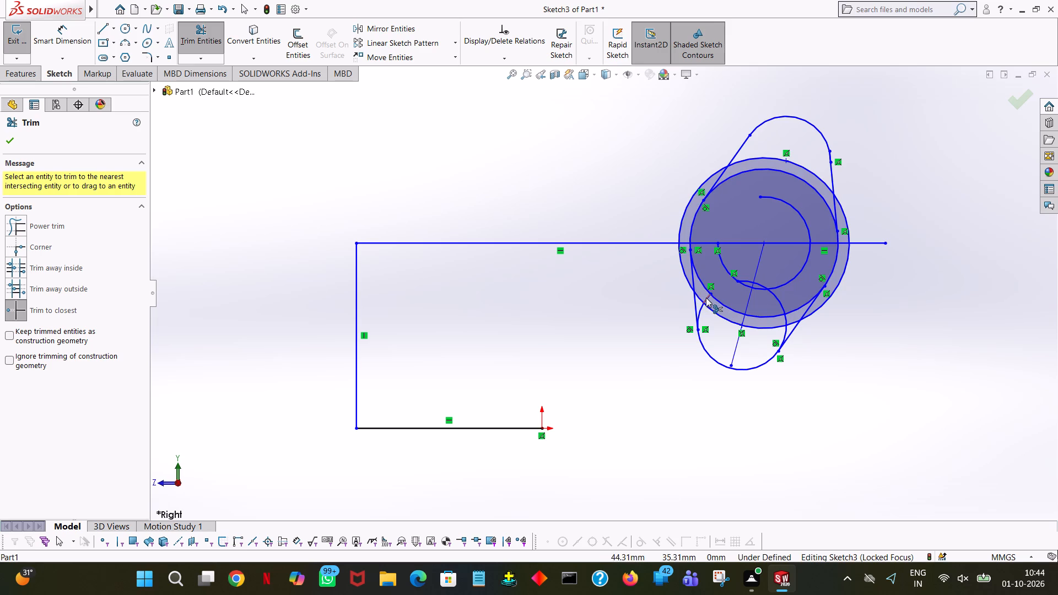
pyautogui.click(706, 297)
pyautogui.click(703, 310)
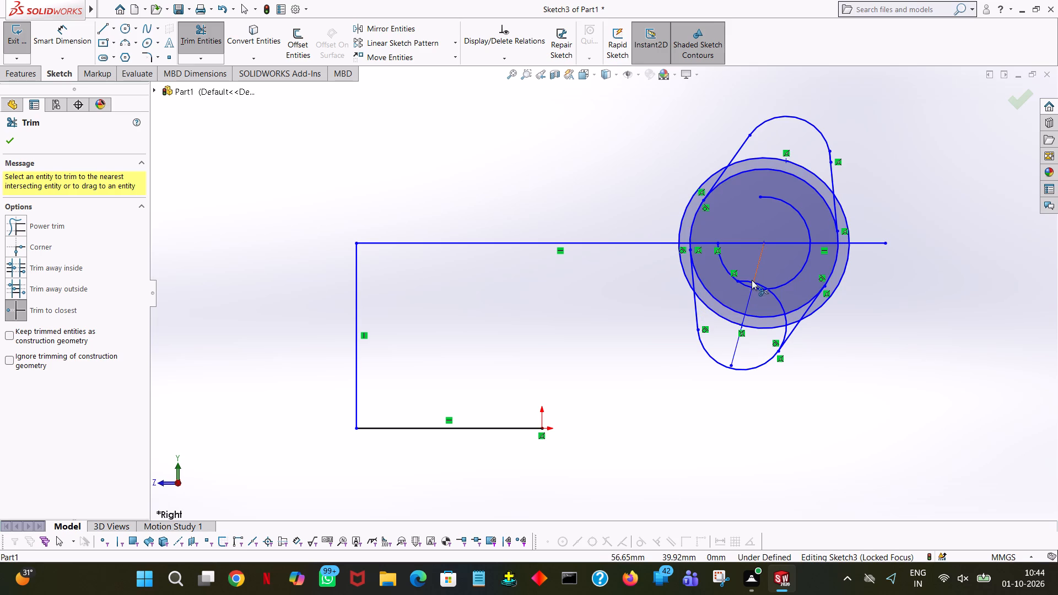
pyautogui.click(748, 282)
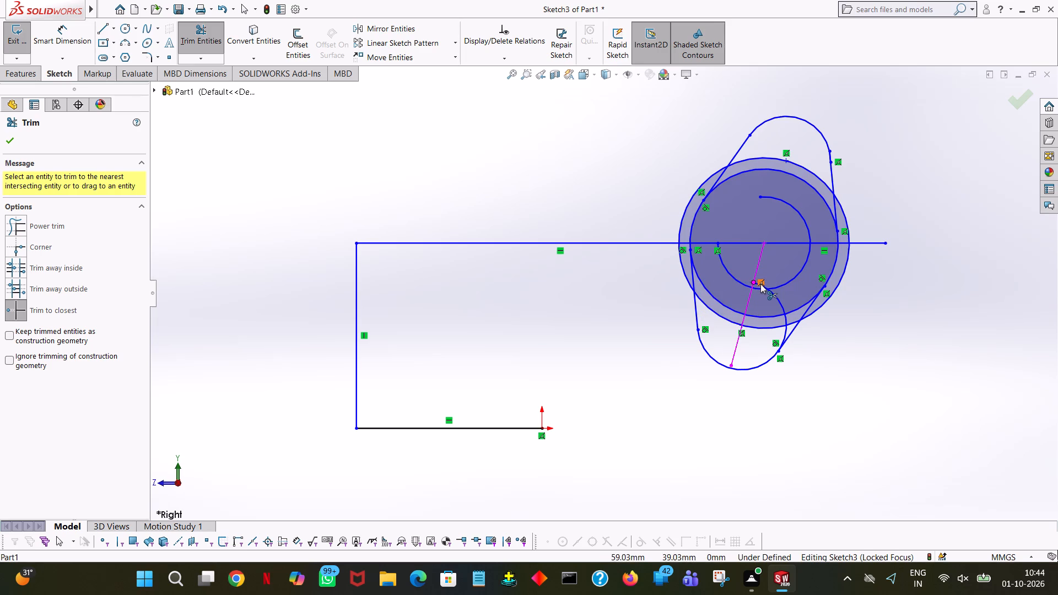
pyautogui.click(760, 284)
pyautogui.click(768, 286)
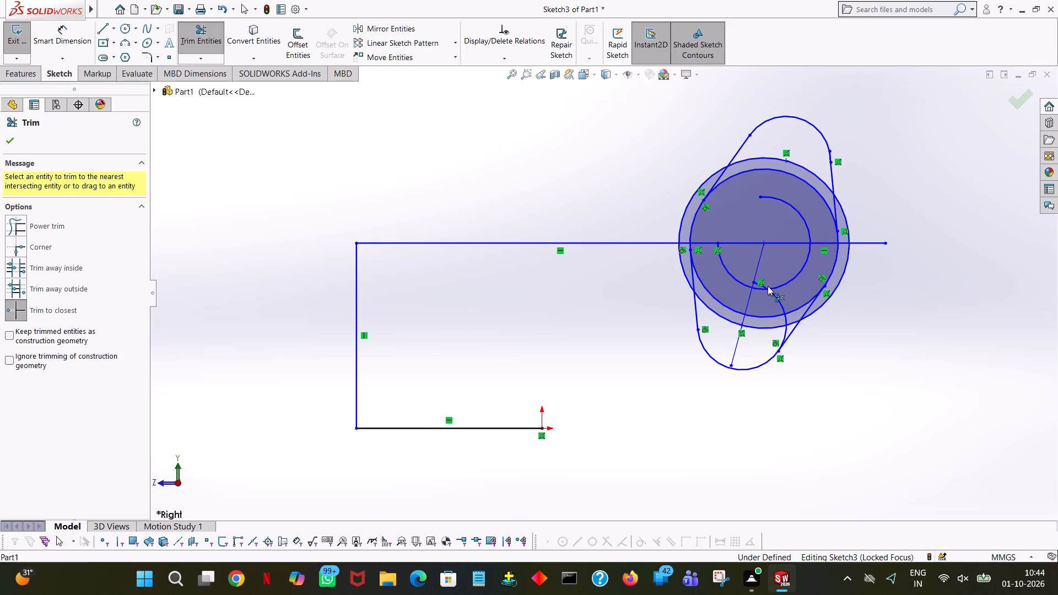
pyautogui.click(773, 296)
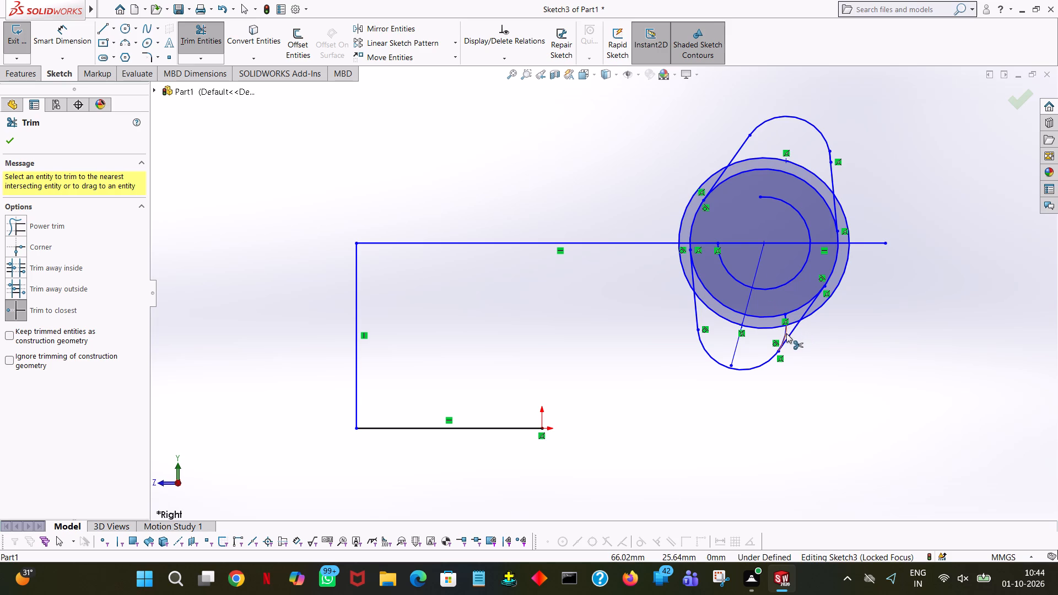
pyautogui.click(785, 333)
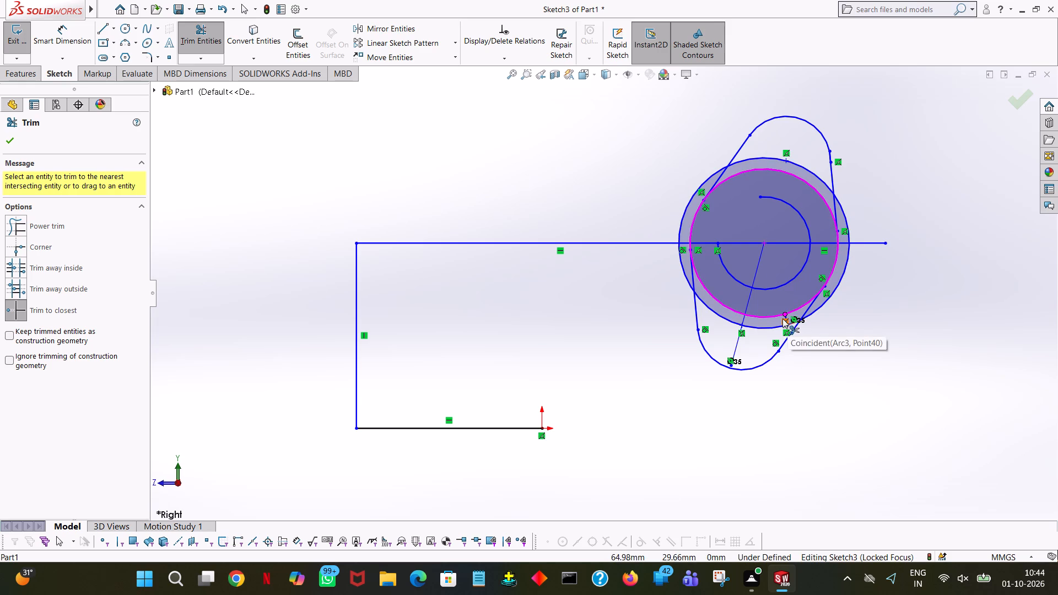
pyautogui.click(788, 317)
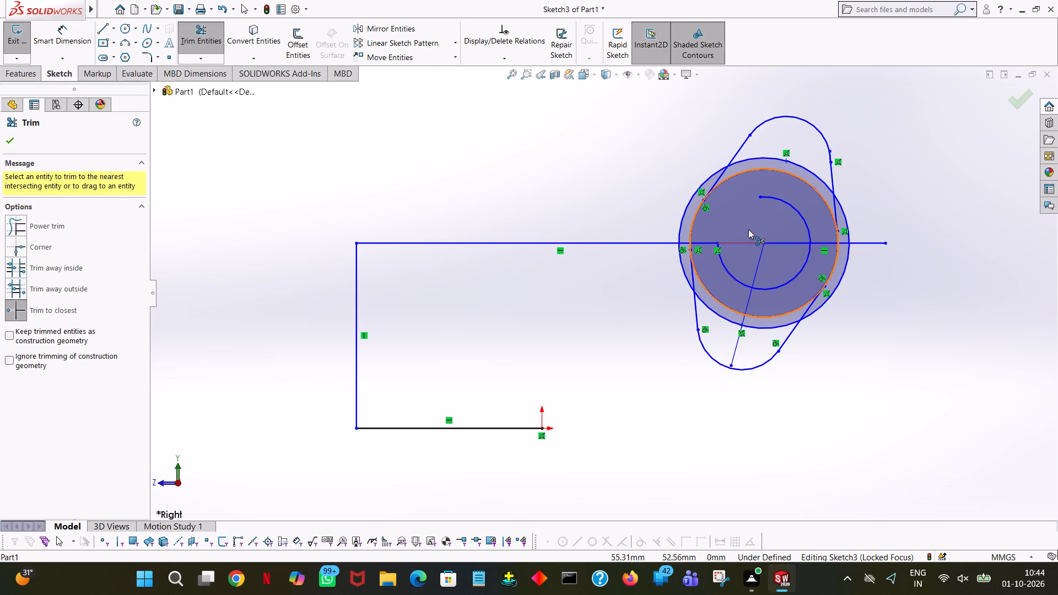
# Trim away all remaining arcs of the innermost circle.
pyautogui.click(789, 209)
pyautogui.click(808, 259)
pyautogui.click(738, 279)
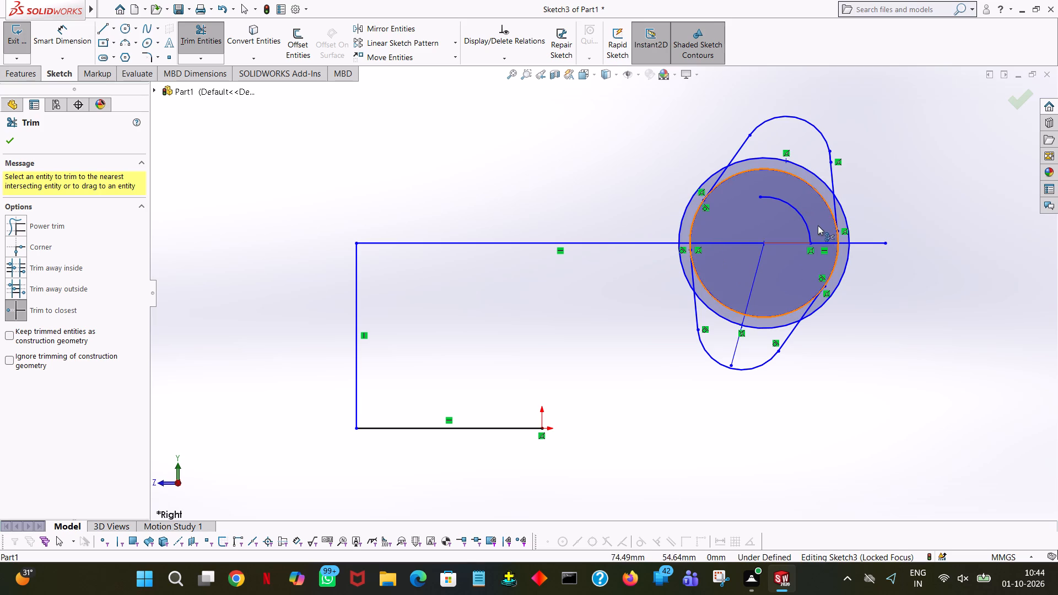
pyautogui.click(793, 213)
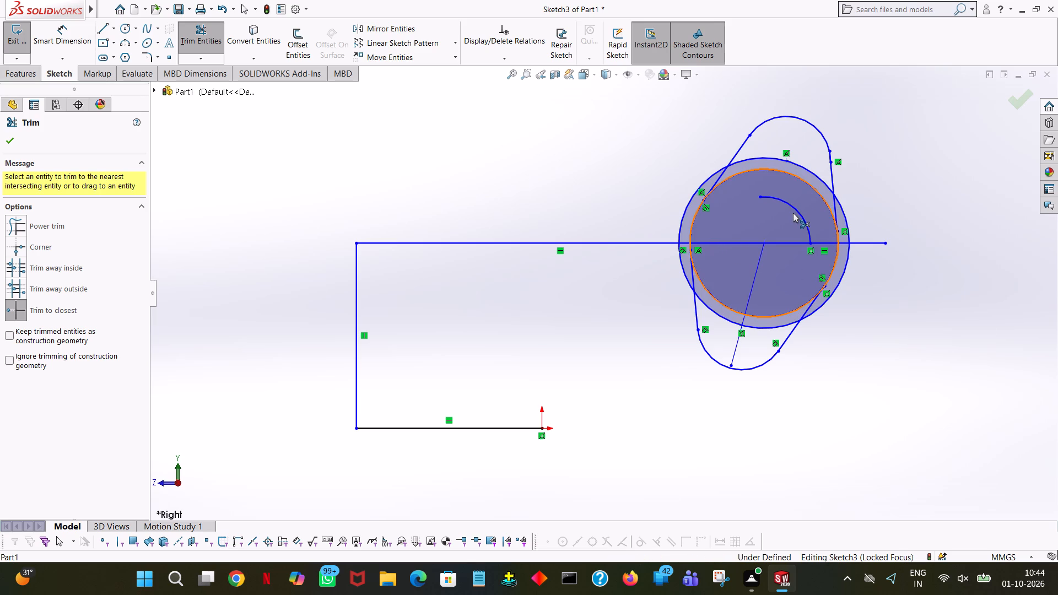
pyautogui.click(794, 210)
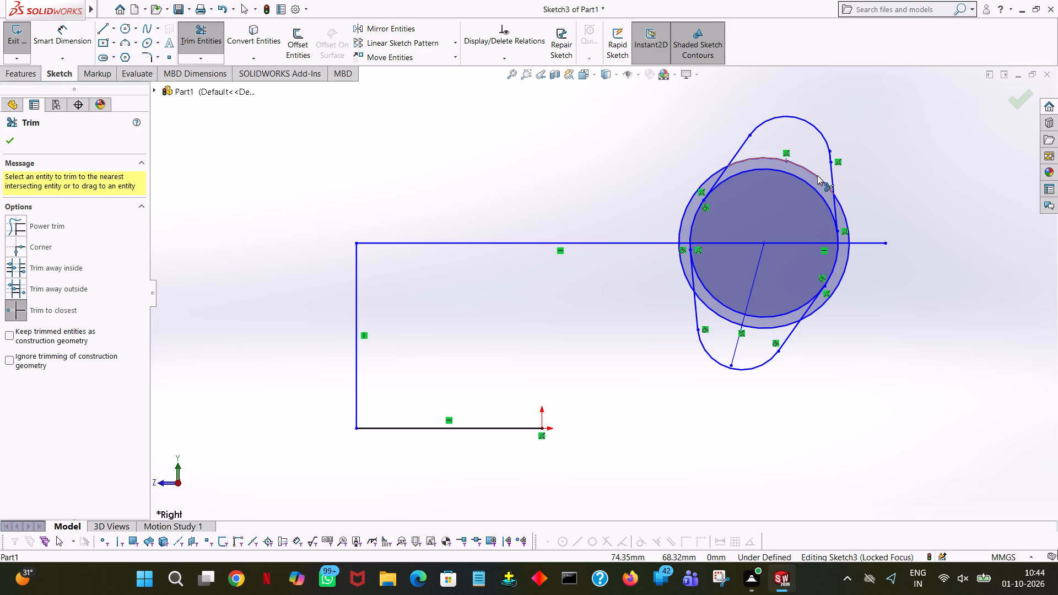
# Trim away all remaining arcs of the outermost circle around the two-lobed socket profile.
pyautogui.click(817, 175)
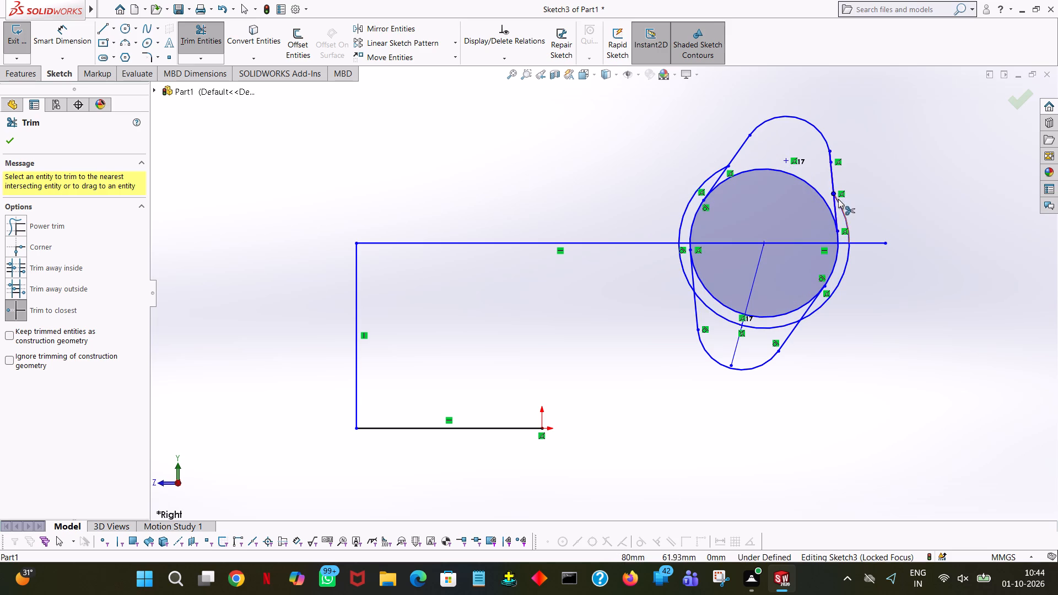
pyautogui.click(838, 199)
pyautogui.click(846, 257)
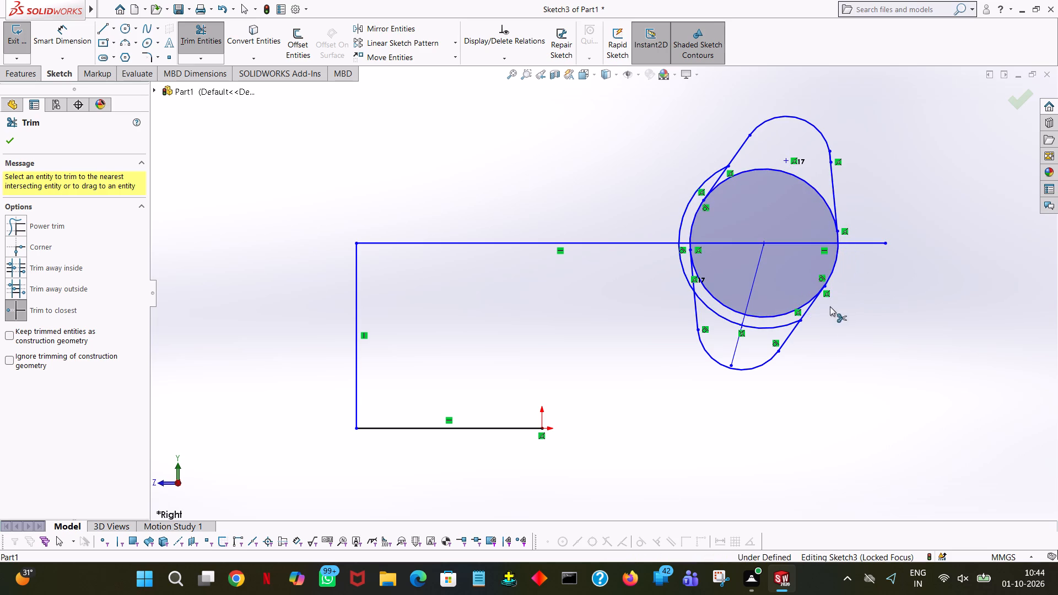
pyautogui.click(783, 323)
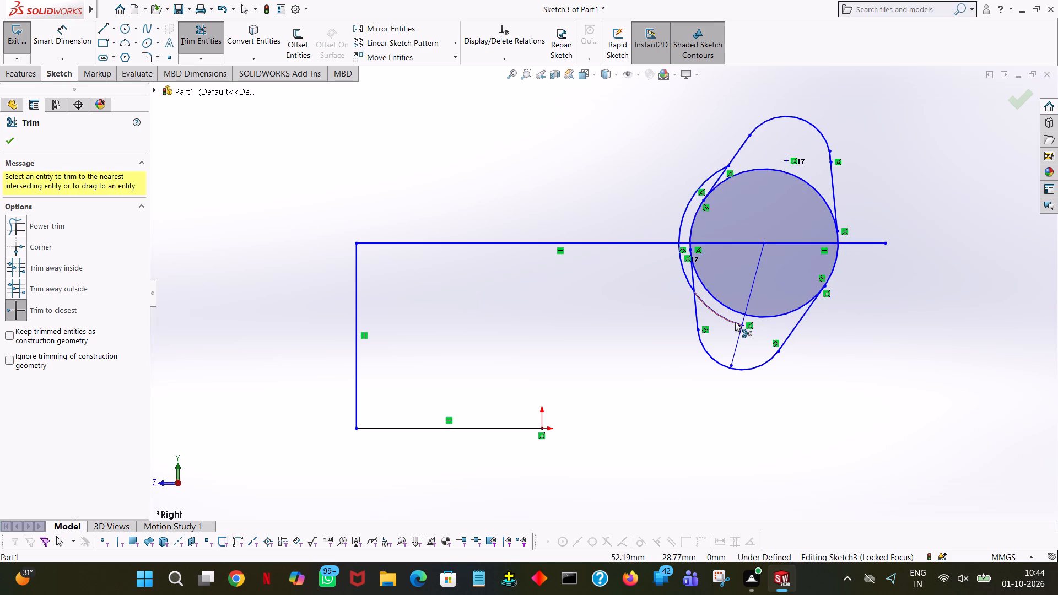
pyautogui.click(735, 322)
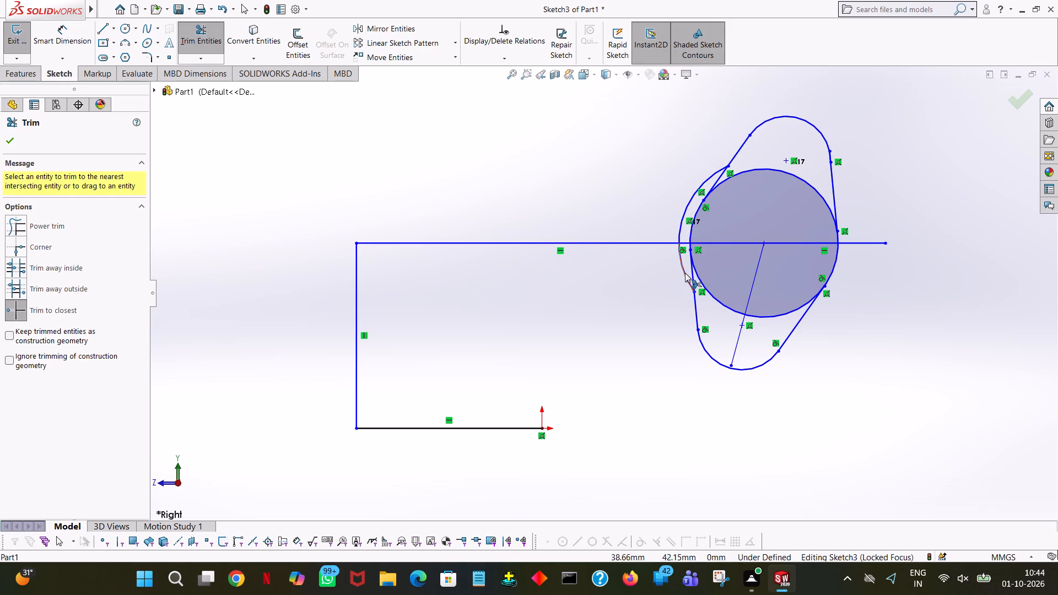
pyautogui.click(685, 273)
pyautogui.click(681, 224)
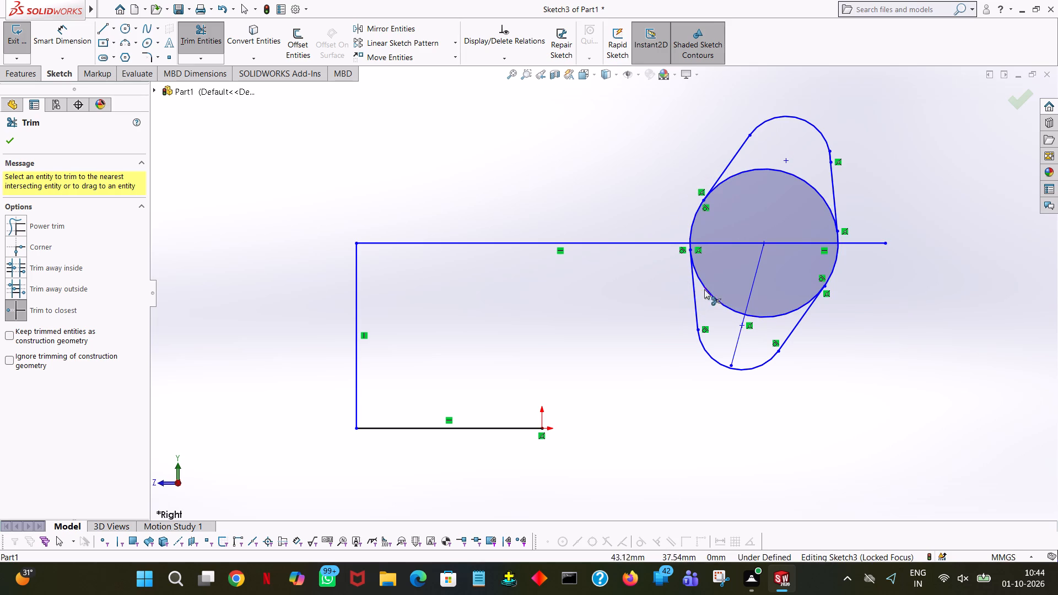
# Trim away the slanted line running from the circle's centre down through the lower lobe.
pyautogui.click(740, 332)
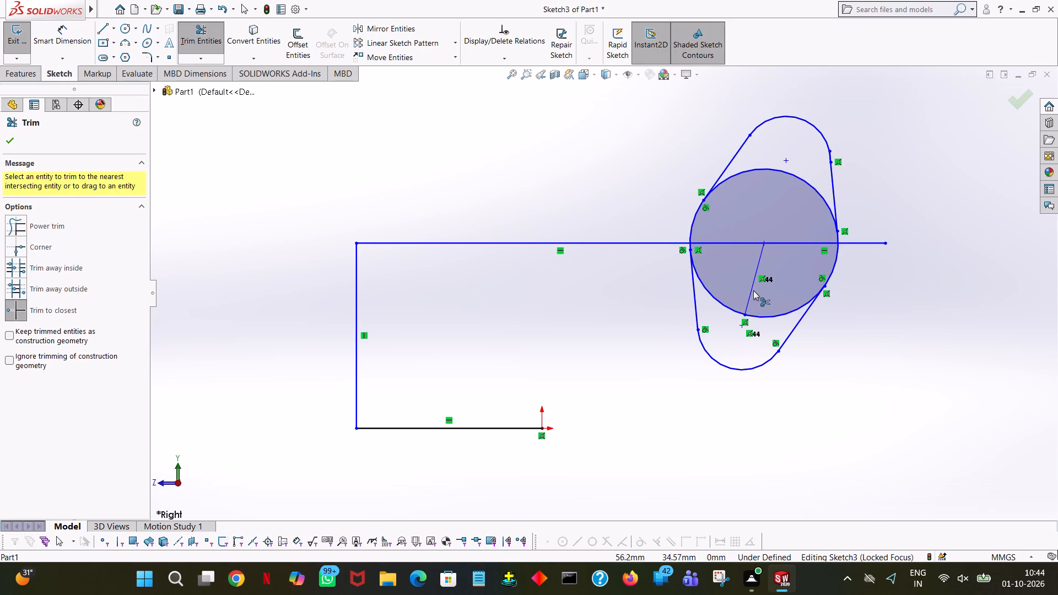
pyautogui.click(749, 283)
pyautogui.click(756, 282)
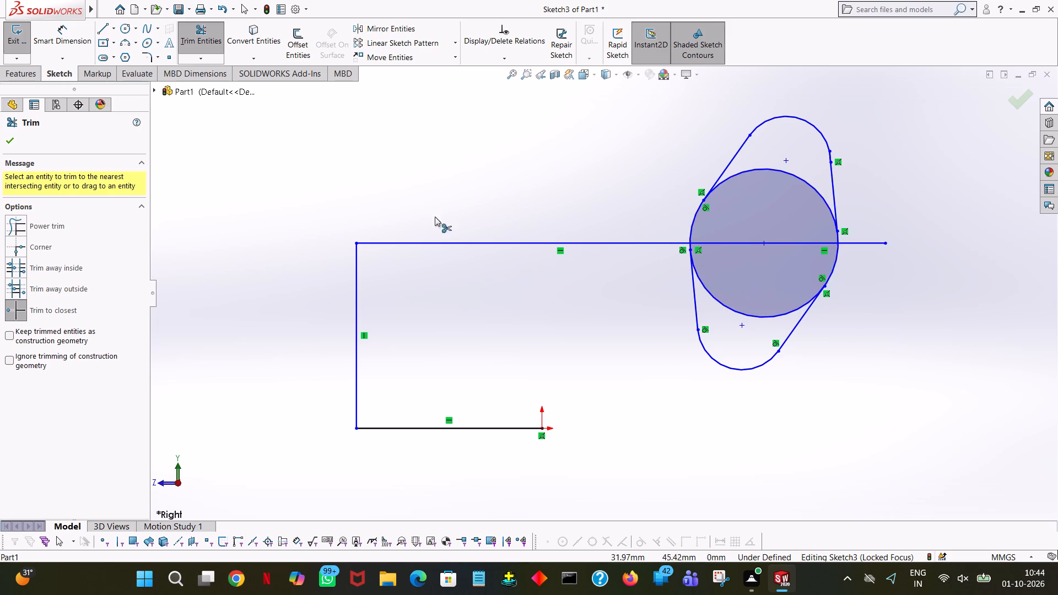
pyautogui.click(8, 138)
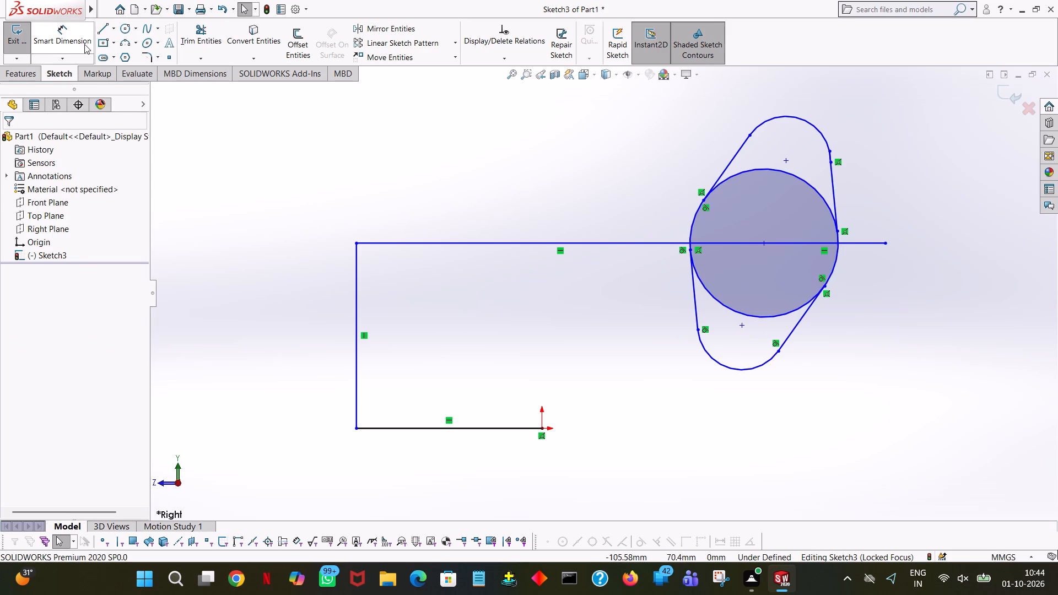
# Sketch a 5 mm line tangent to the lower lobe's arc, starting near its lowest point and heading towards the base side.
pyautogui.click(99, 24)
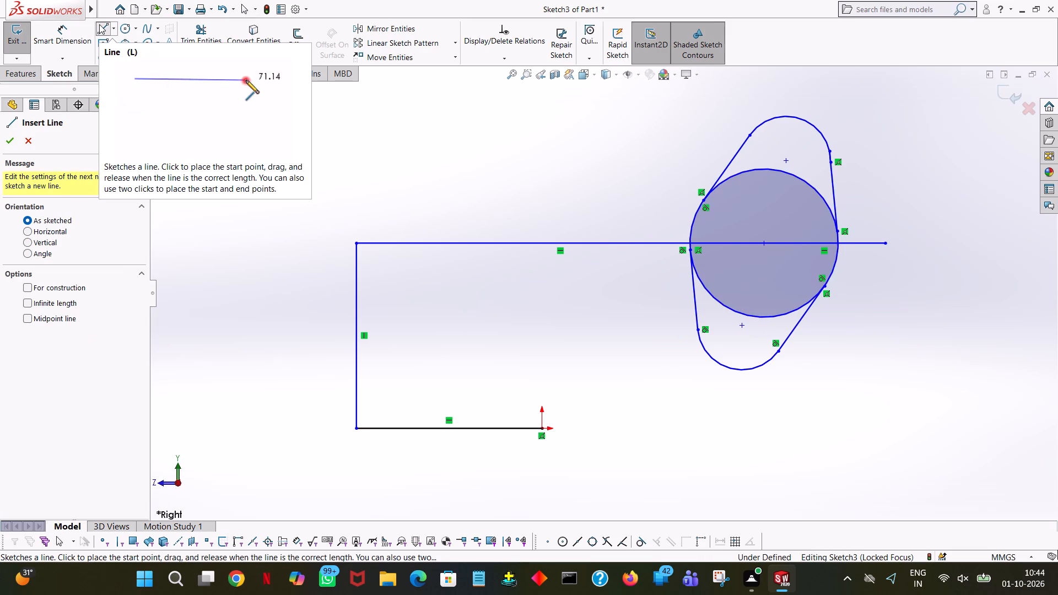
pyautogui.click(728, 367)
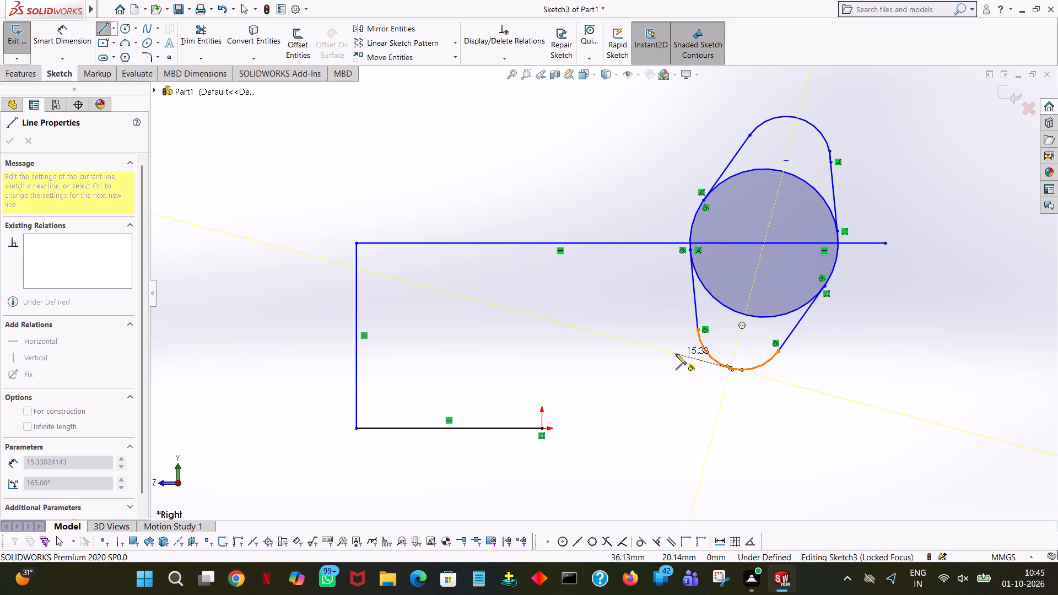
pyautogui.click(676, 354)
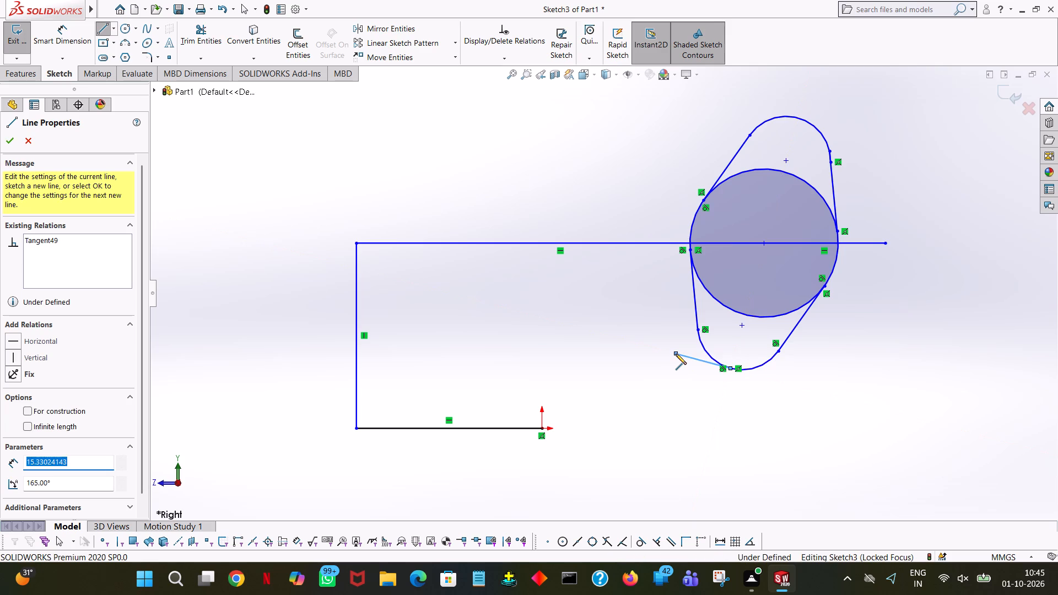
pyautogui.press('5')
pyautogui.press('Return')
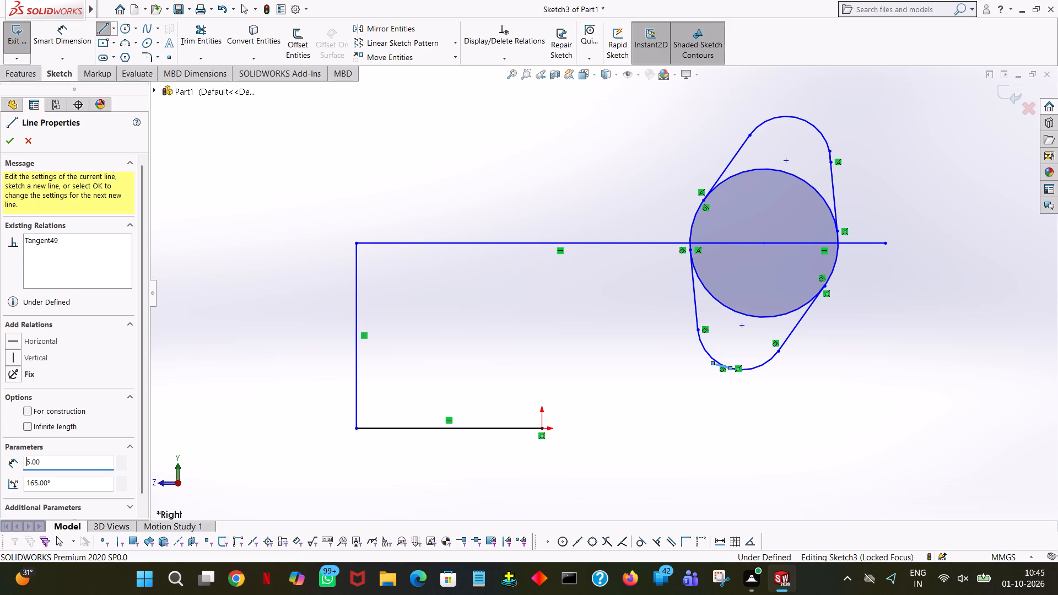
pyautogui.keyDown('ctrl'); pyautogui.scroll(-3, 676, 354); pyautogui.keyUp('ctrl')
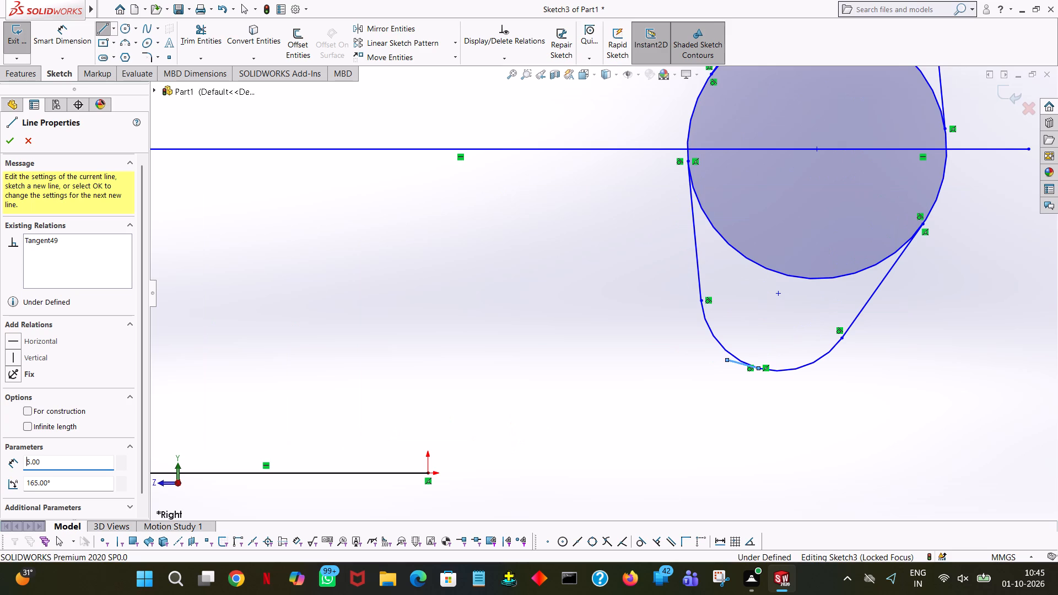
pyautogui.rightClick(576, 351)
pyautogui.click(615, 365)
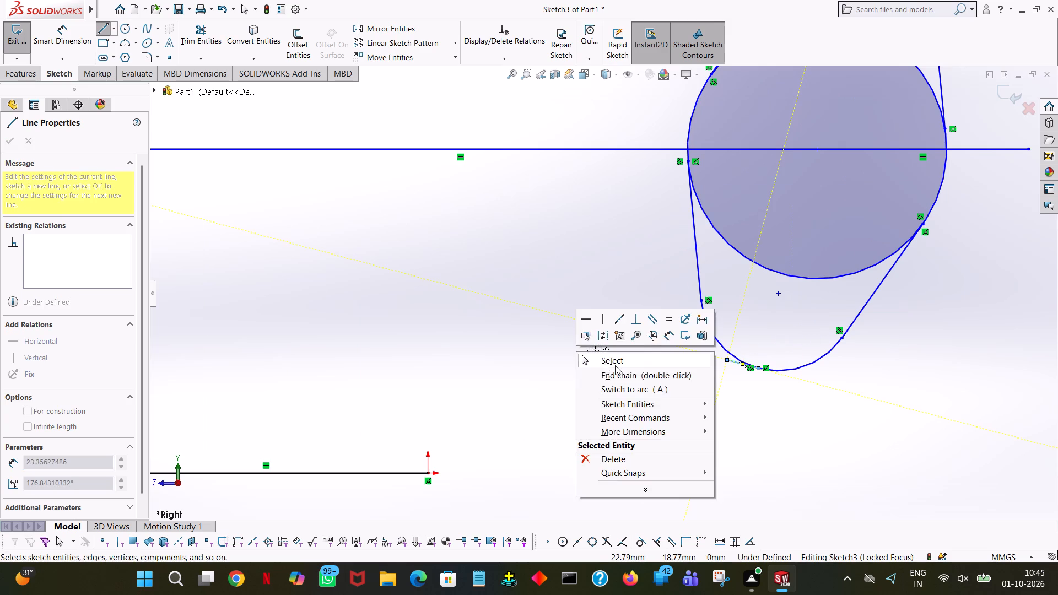
# Sketch a 3 mm vertical line upward from the origin at the end of the base line.
pyautogui.click(103, 31)
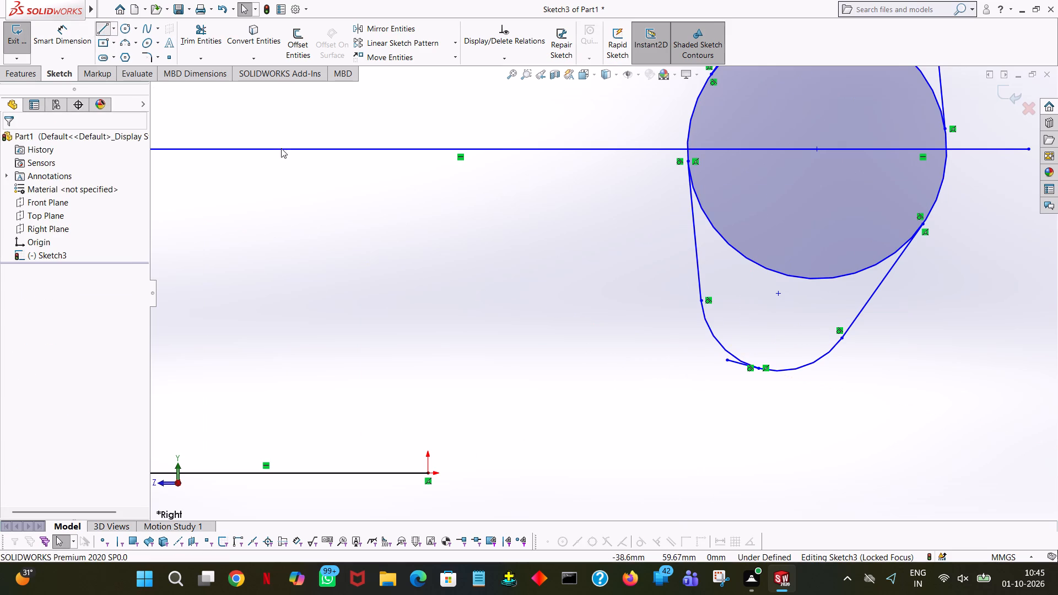
pyautogui.click(428, 475)
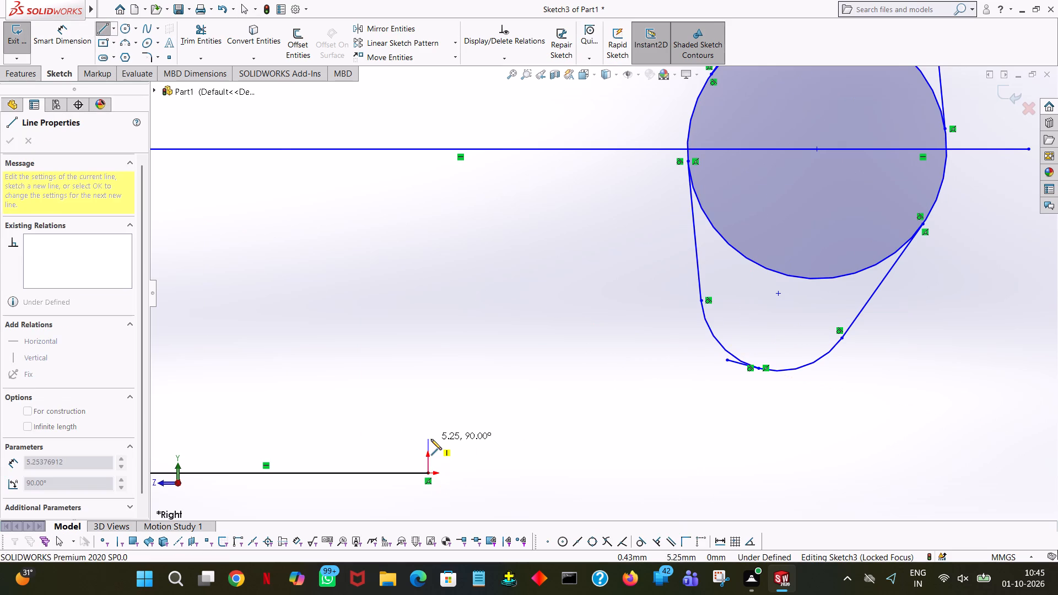
pyautogui.click(431, 439)
pyautogui.press('3')
pyautogui.press('Return')
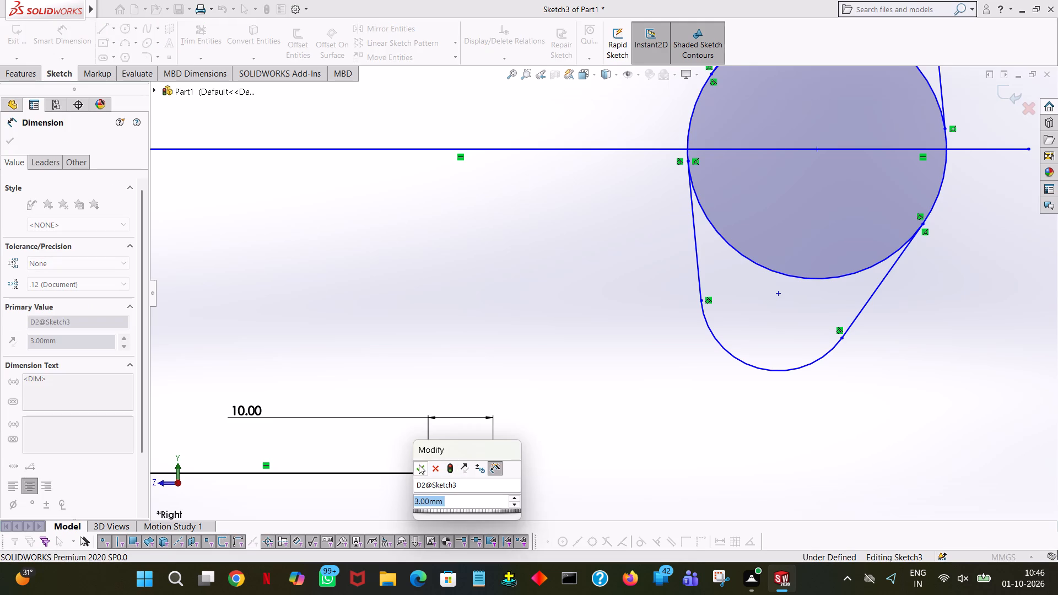
# Accept the height dimension of the short vertical line at the origin.
pyautogui.click(423, 470)
pyautogui.click(568, 477)
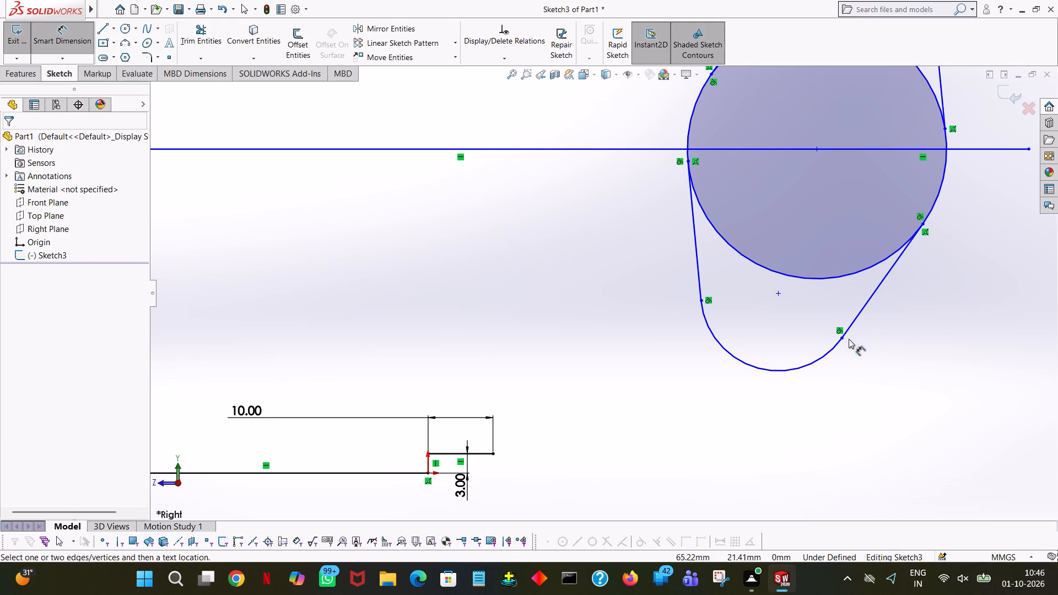
# Add a radius dimension to the lower lobe's arc, accepting its current value.
pyautogui.click(819, 359)
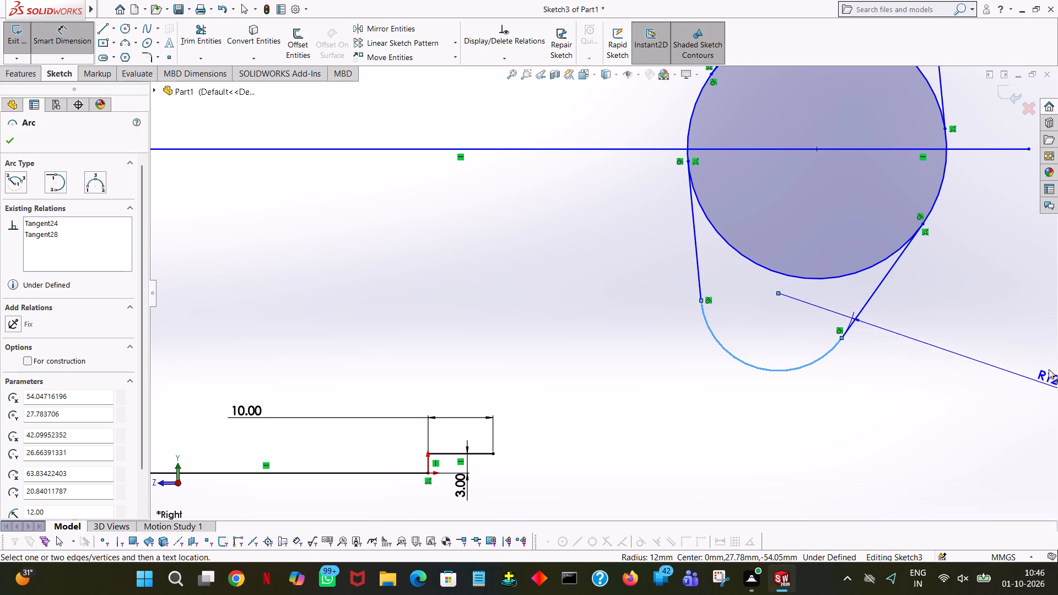
pyautogui.click(1020, 376)
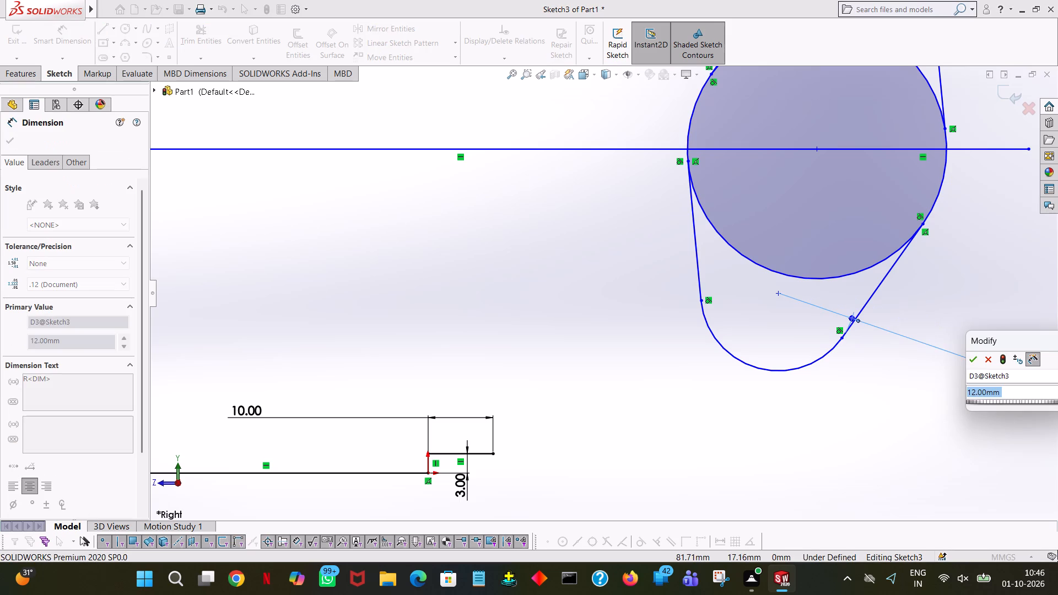
pyautogui.click(969, 361)
pyautogui.click(1011, 316)
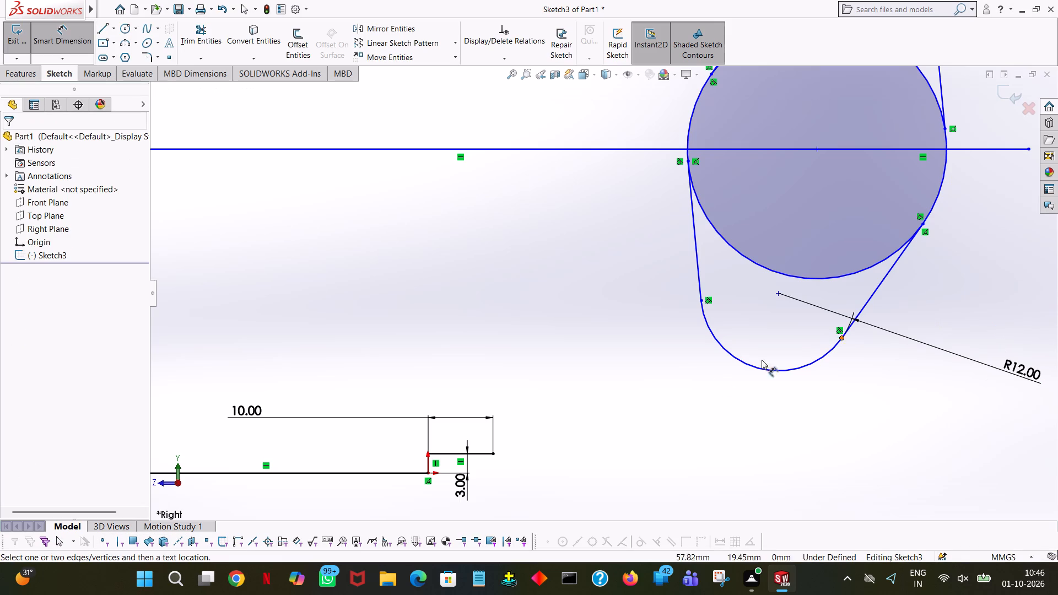
# Dimension the horizontal and vertical distances from the origin to the lower arc's centre, accepting their current values.
pyautogui.click(789, 371)
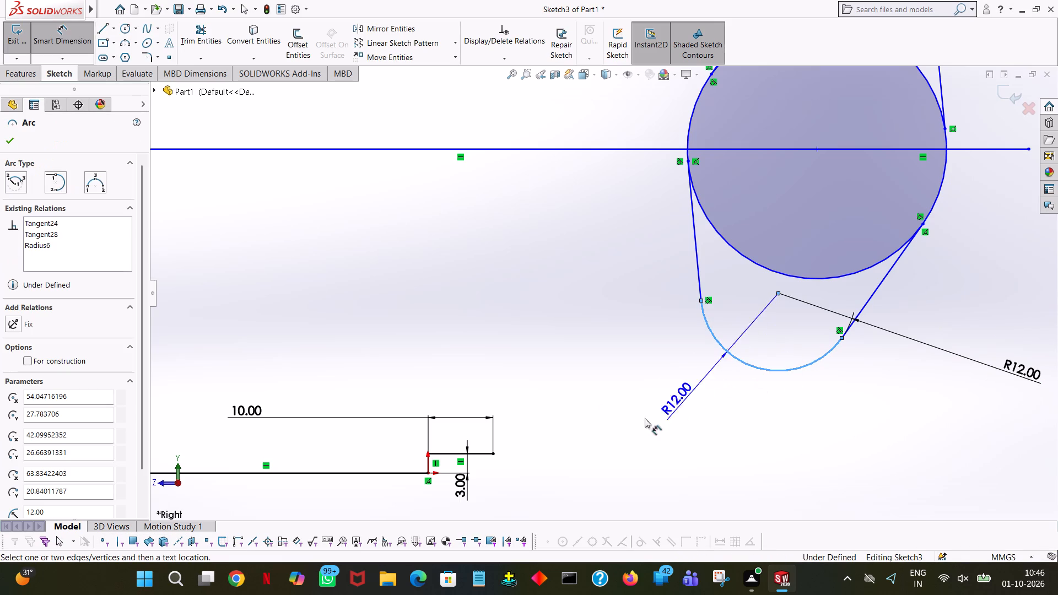
pyautogui.click(427, 472)
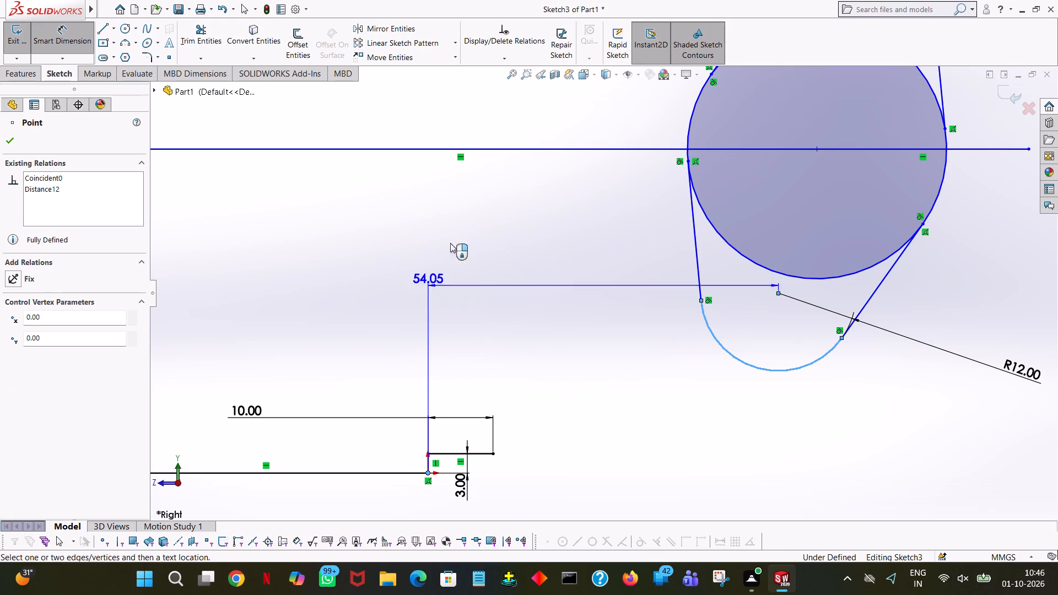
pyautogui.click(486, 108)
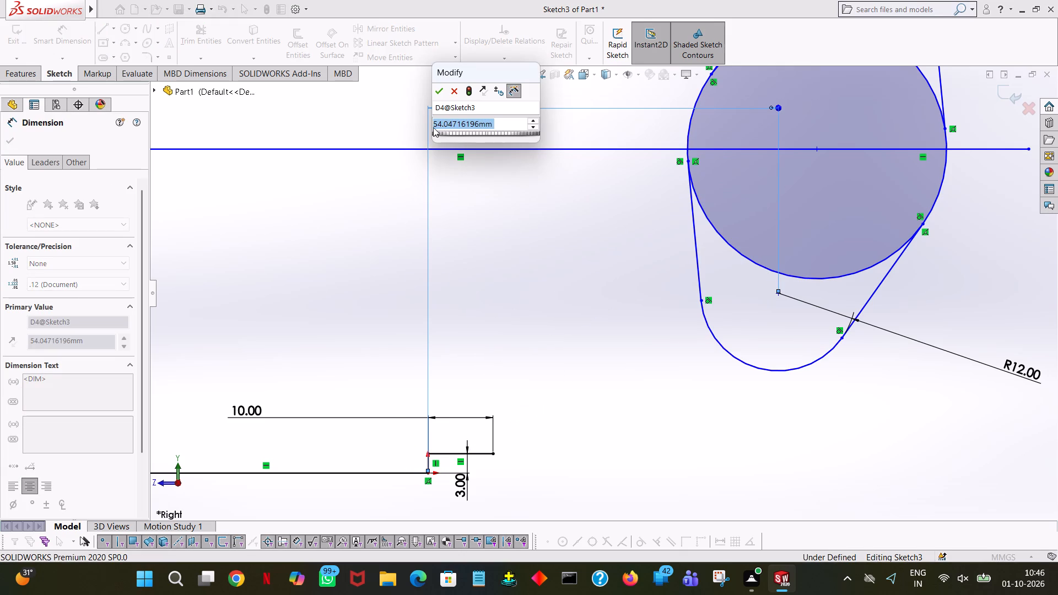
pyautogui.click(440, 93)
pyautogui.click(561, 220)
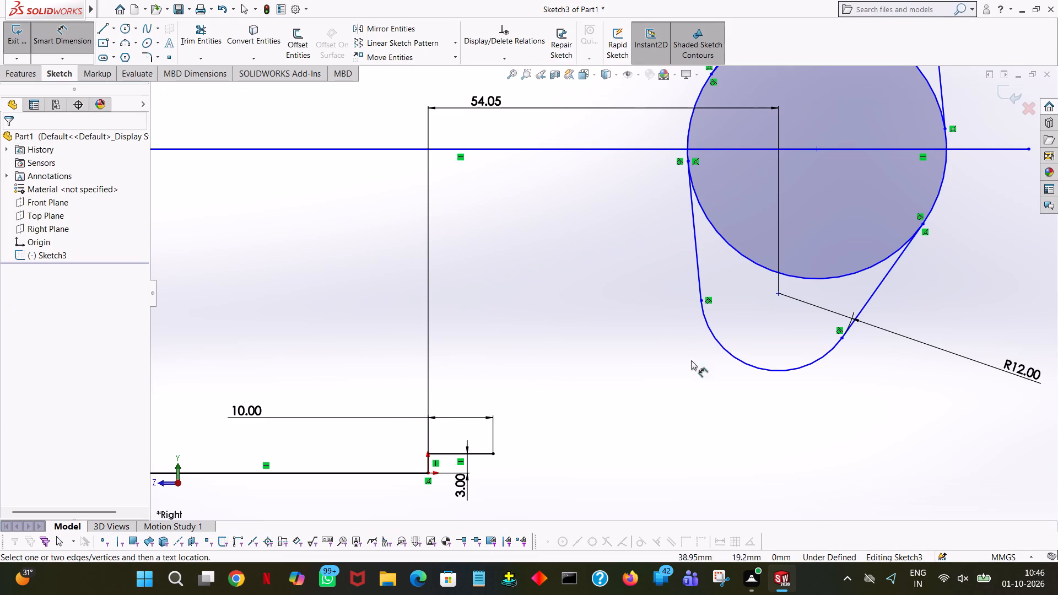
pyautogui.click(738, 361)
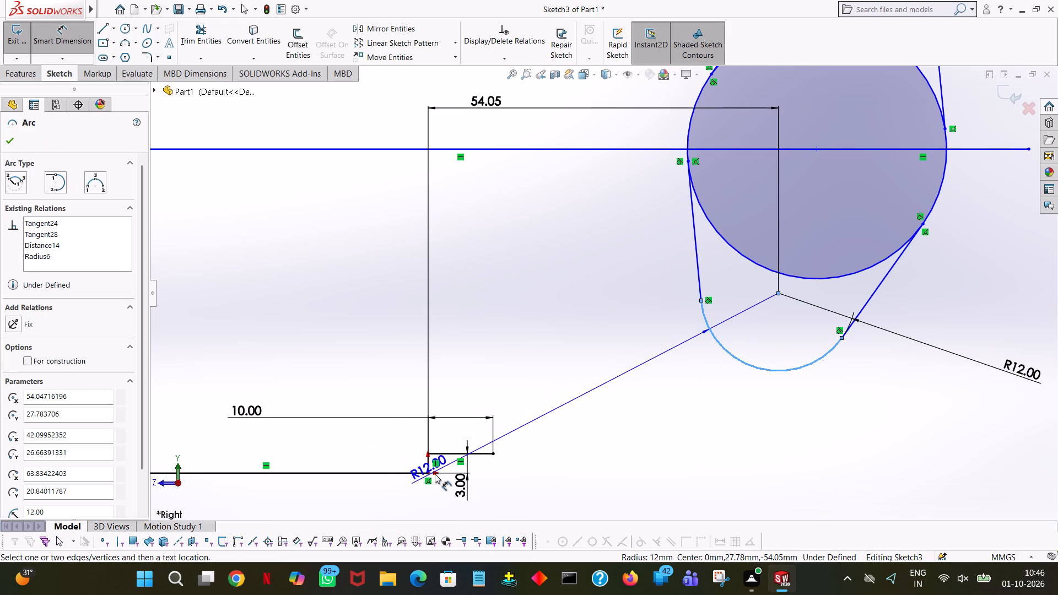
pyautogui.click(429, 474)
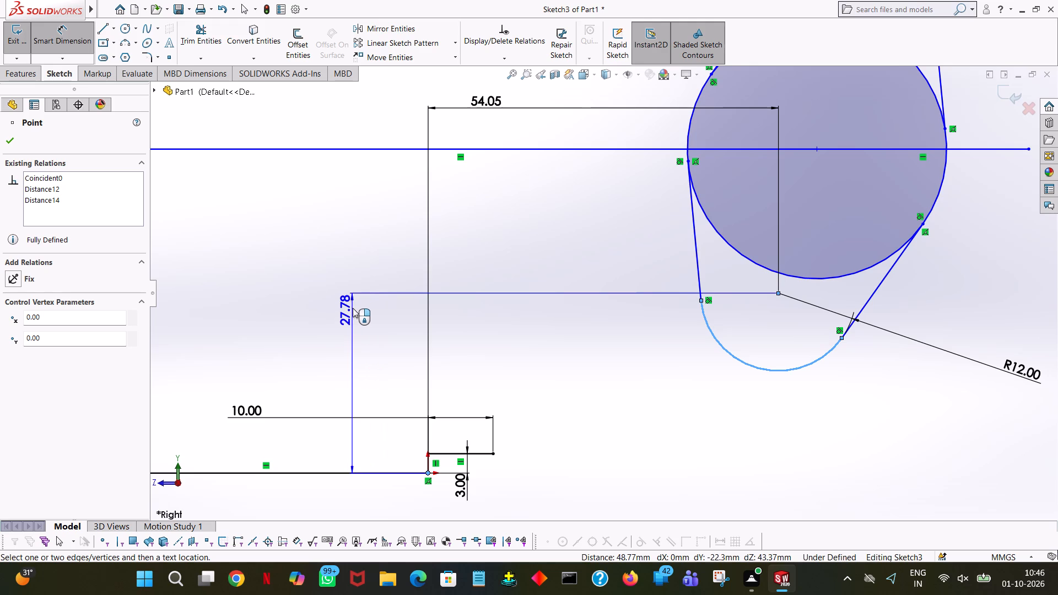
pyautogui.click(270, 296)
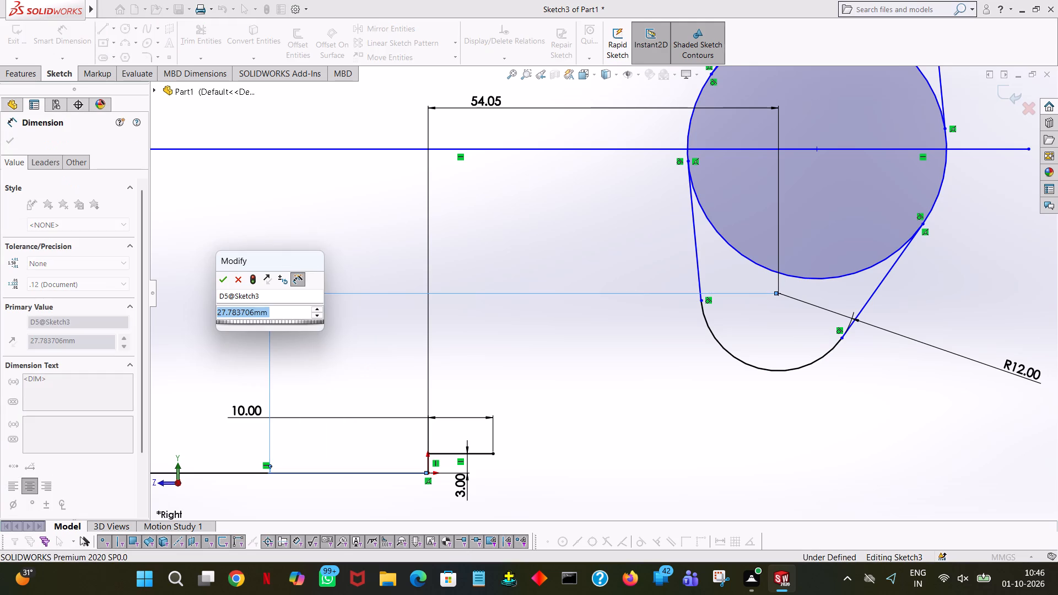
pyautogui.click(223, 284)
pyautogui.click(278, 231)
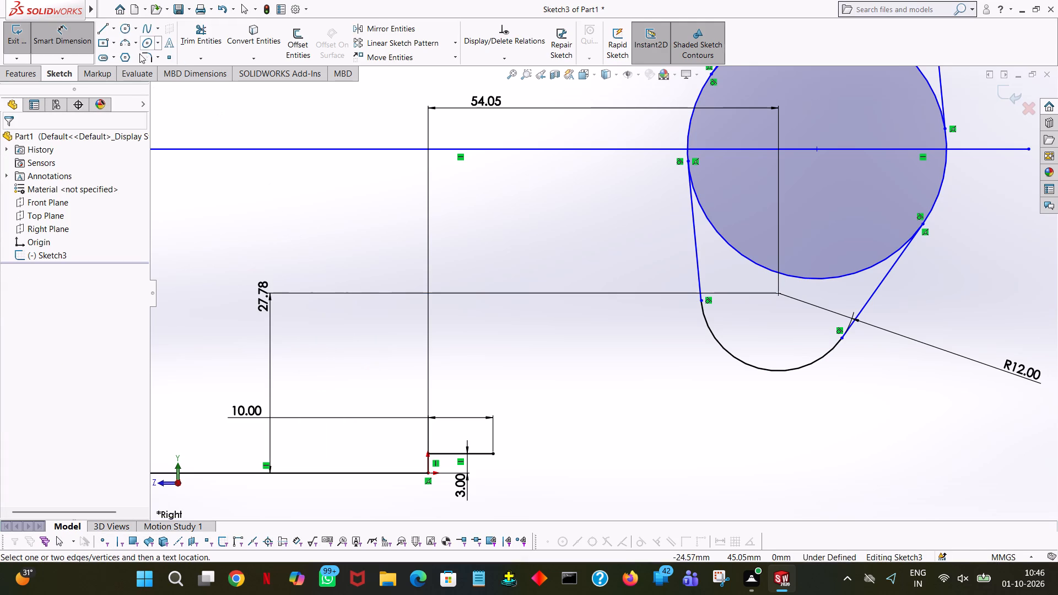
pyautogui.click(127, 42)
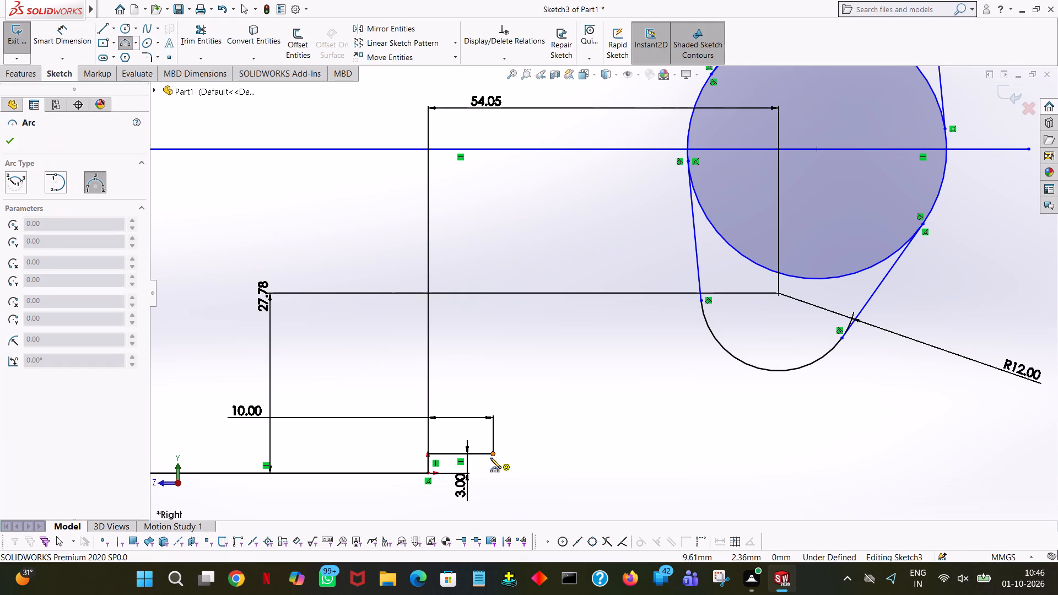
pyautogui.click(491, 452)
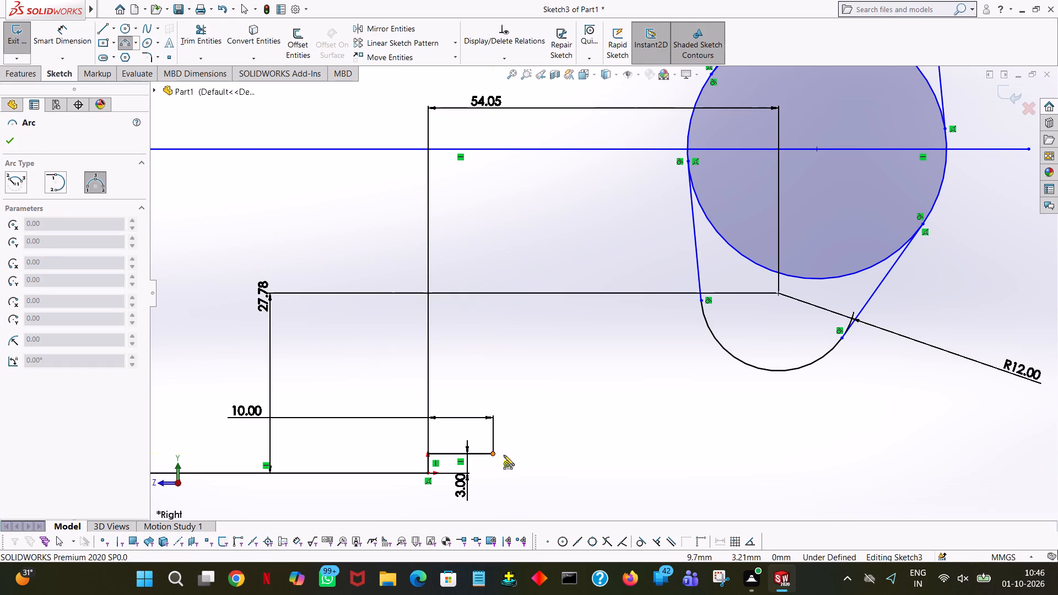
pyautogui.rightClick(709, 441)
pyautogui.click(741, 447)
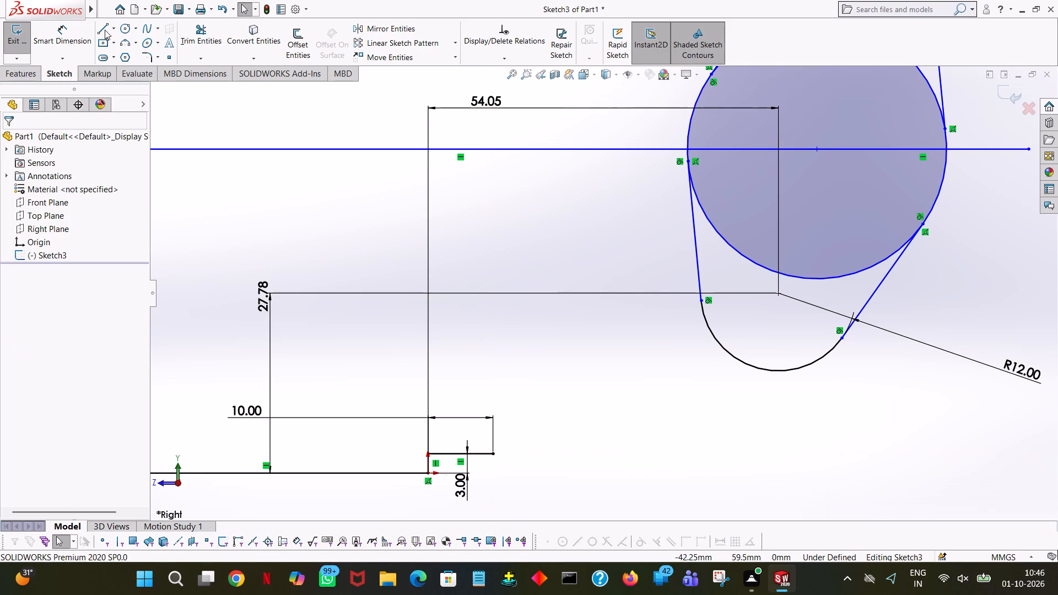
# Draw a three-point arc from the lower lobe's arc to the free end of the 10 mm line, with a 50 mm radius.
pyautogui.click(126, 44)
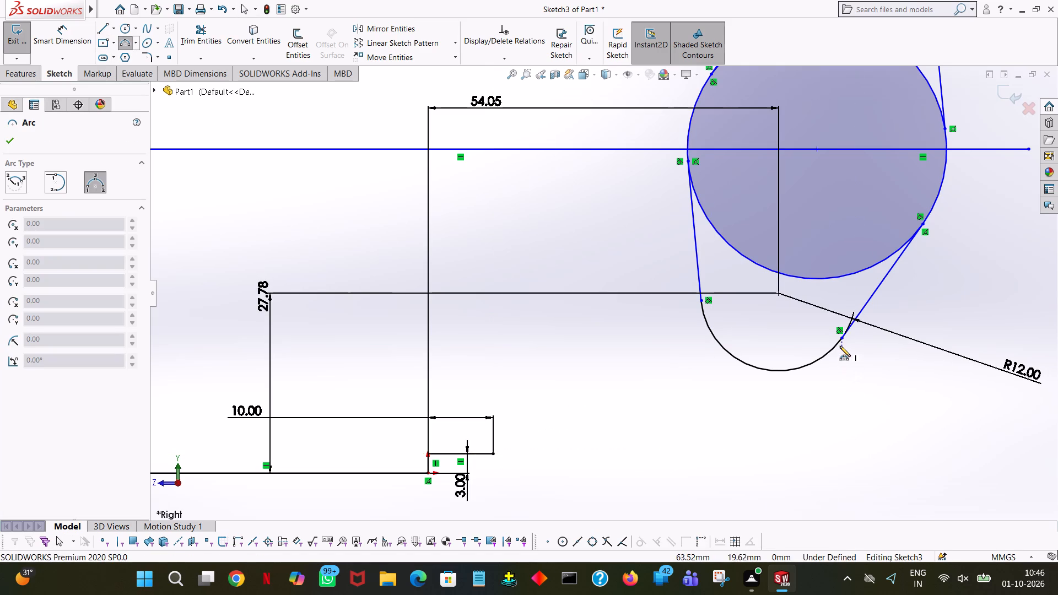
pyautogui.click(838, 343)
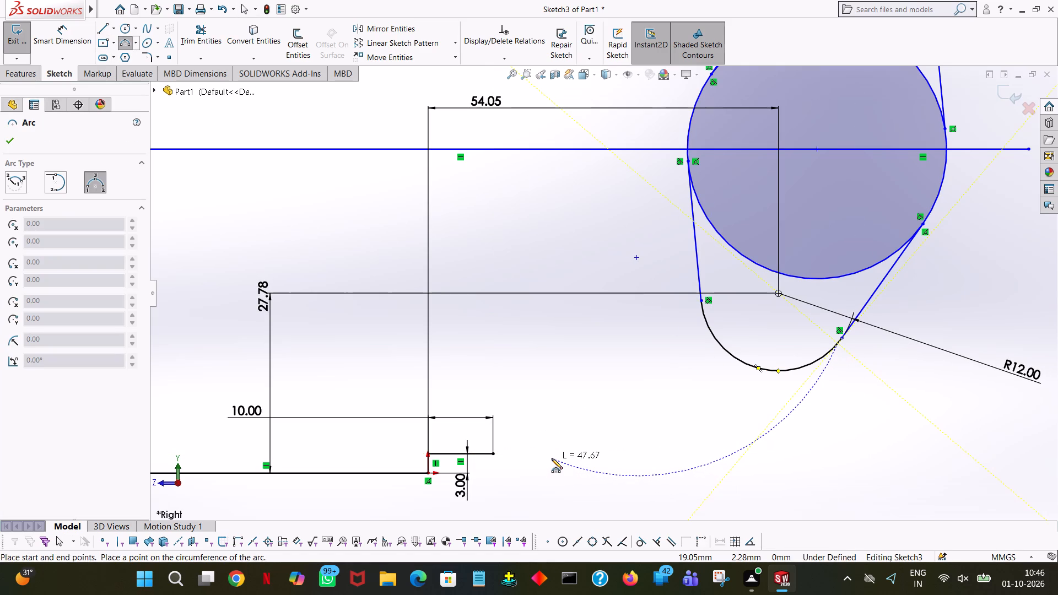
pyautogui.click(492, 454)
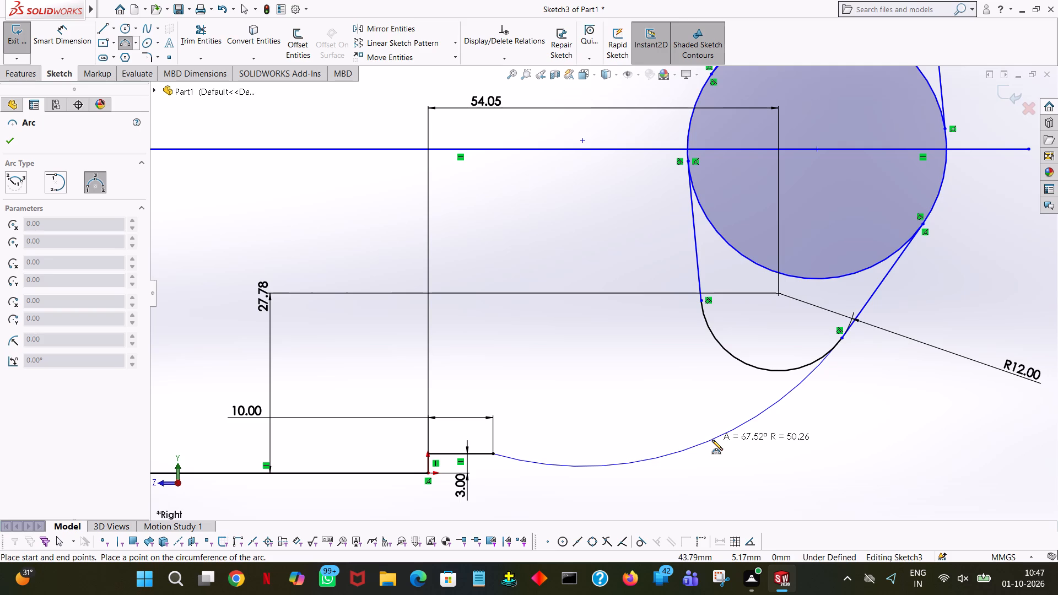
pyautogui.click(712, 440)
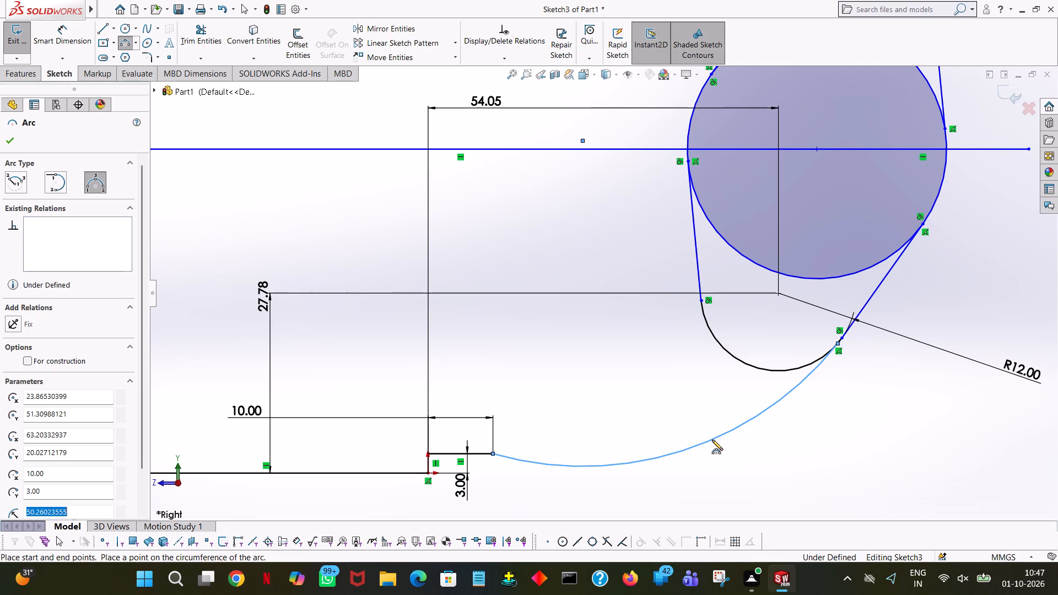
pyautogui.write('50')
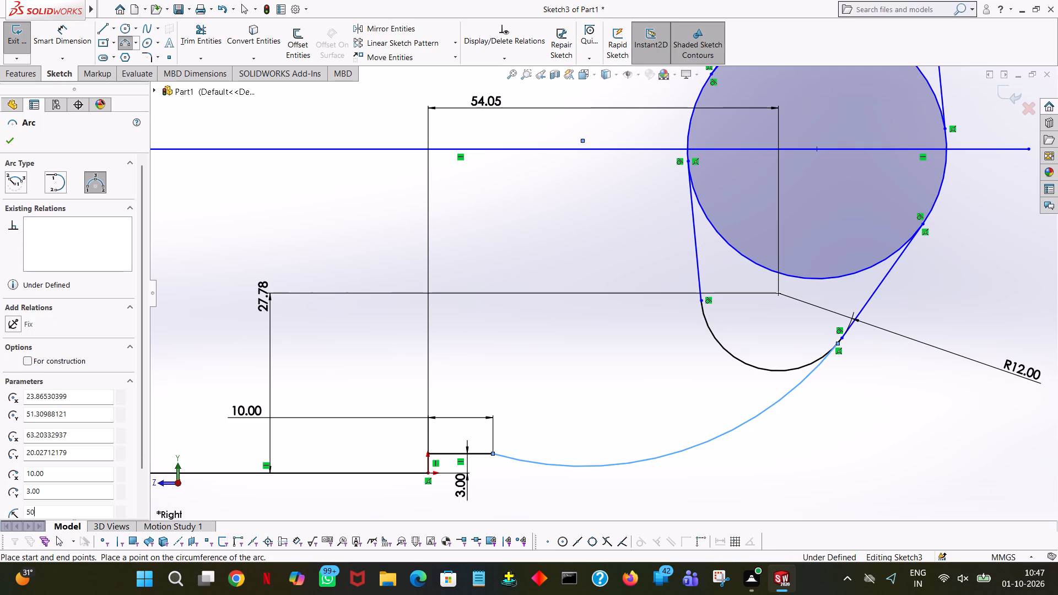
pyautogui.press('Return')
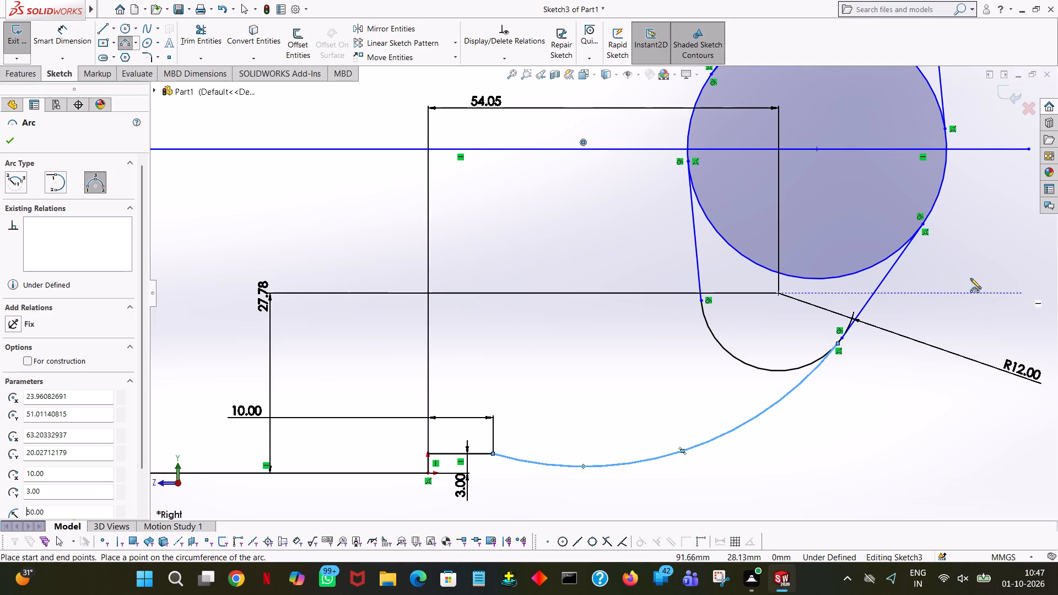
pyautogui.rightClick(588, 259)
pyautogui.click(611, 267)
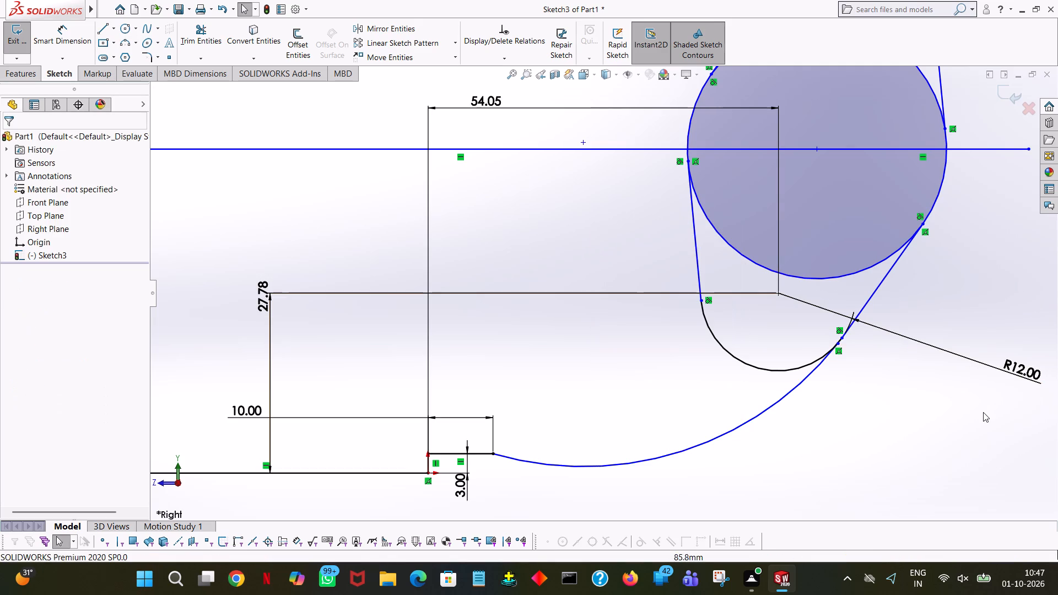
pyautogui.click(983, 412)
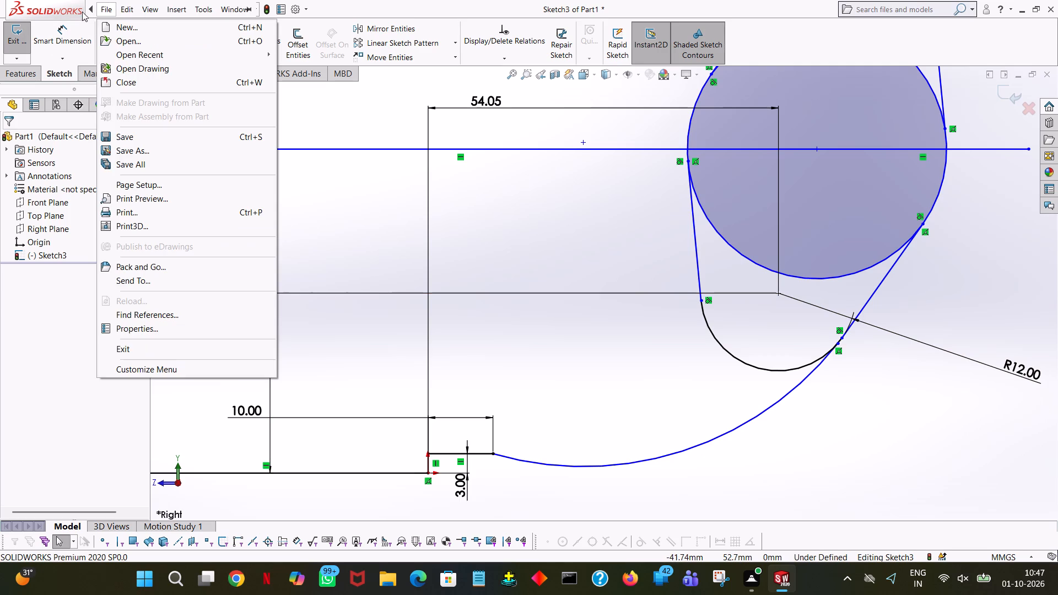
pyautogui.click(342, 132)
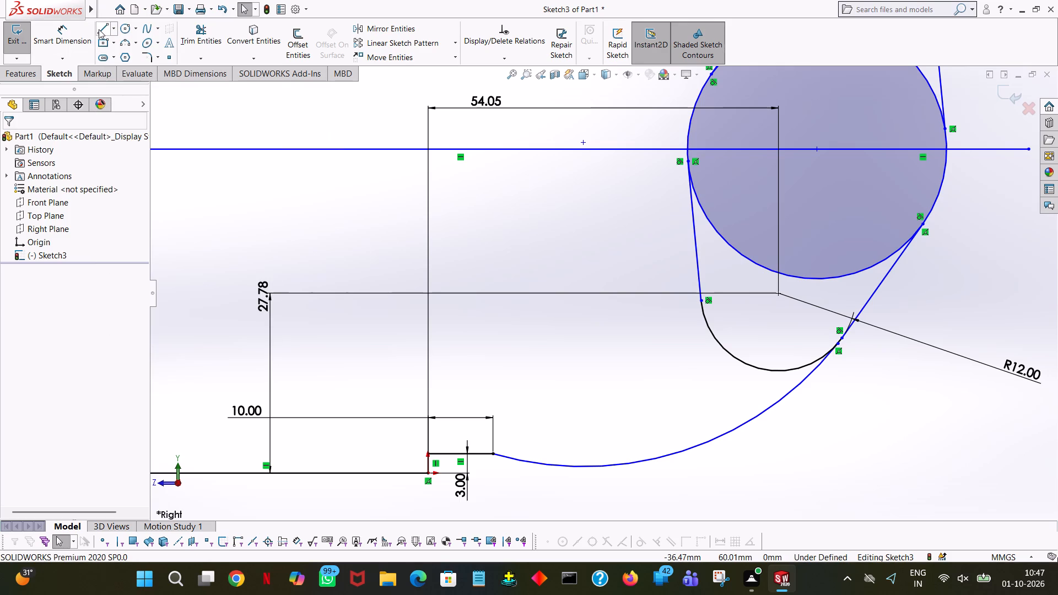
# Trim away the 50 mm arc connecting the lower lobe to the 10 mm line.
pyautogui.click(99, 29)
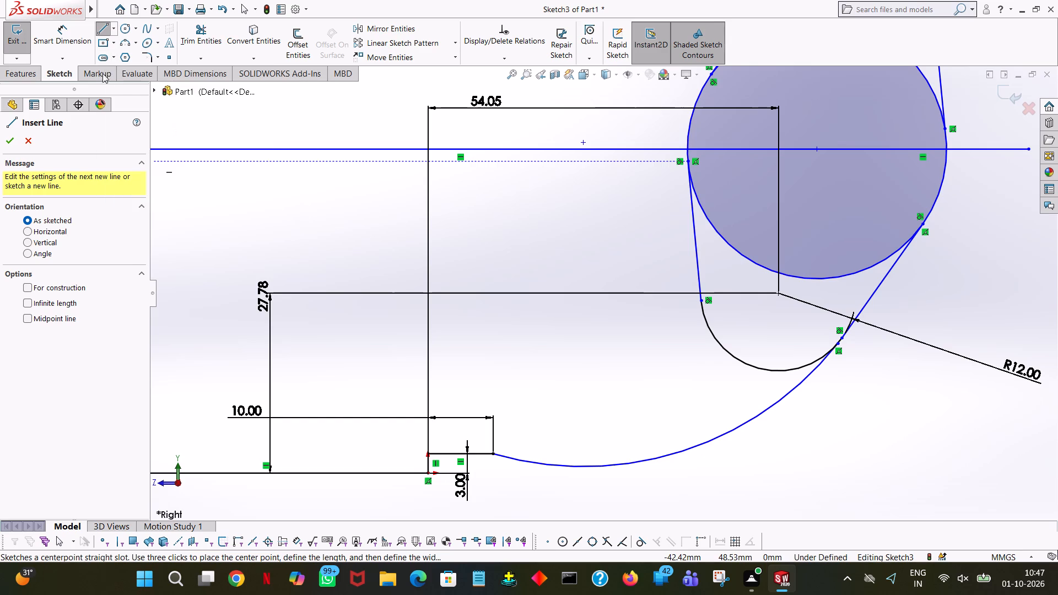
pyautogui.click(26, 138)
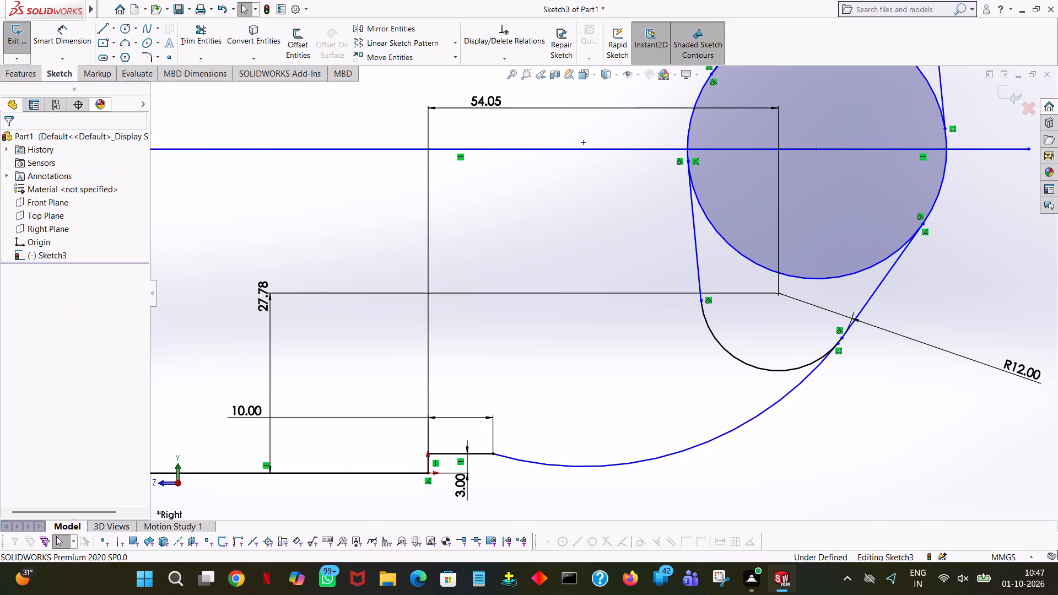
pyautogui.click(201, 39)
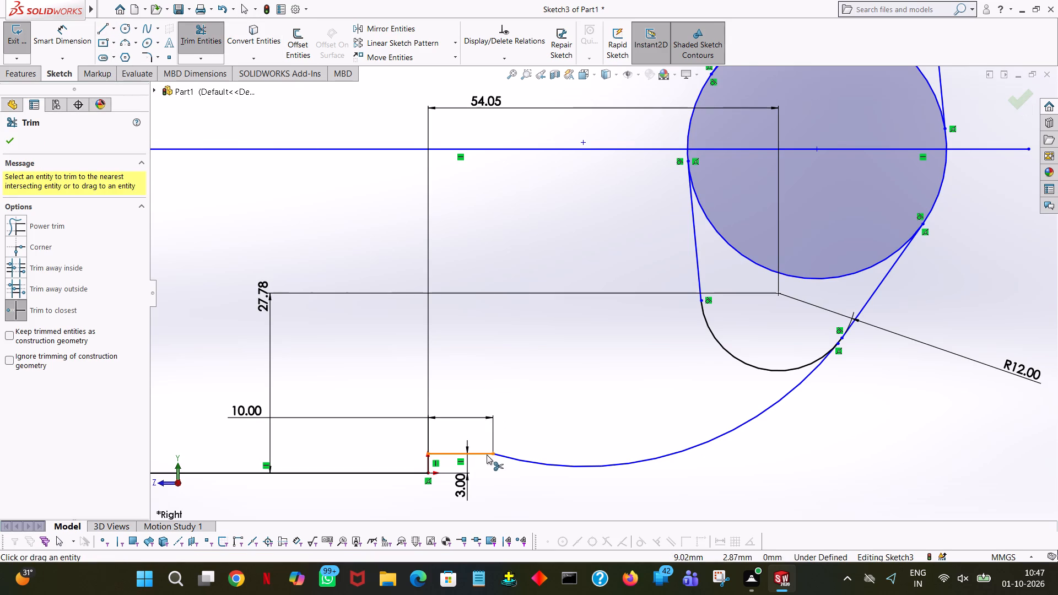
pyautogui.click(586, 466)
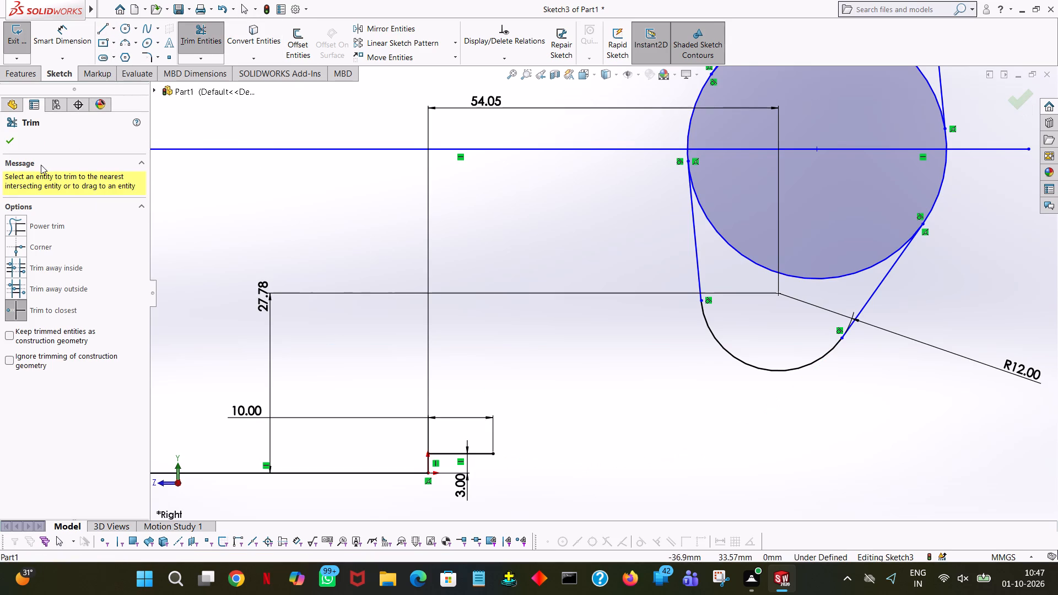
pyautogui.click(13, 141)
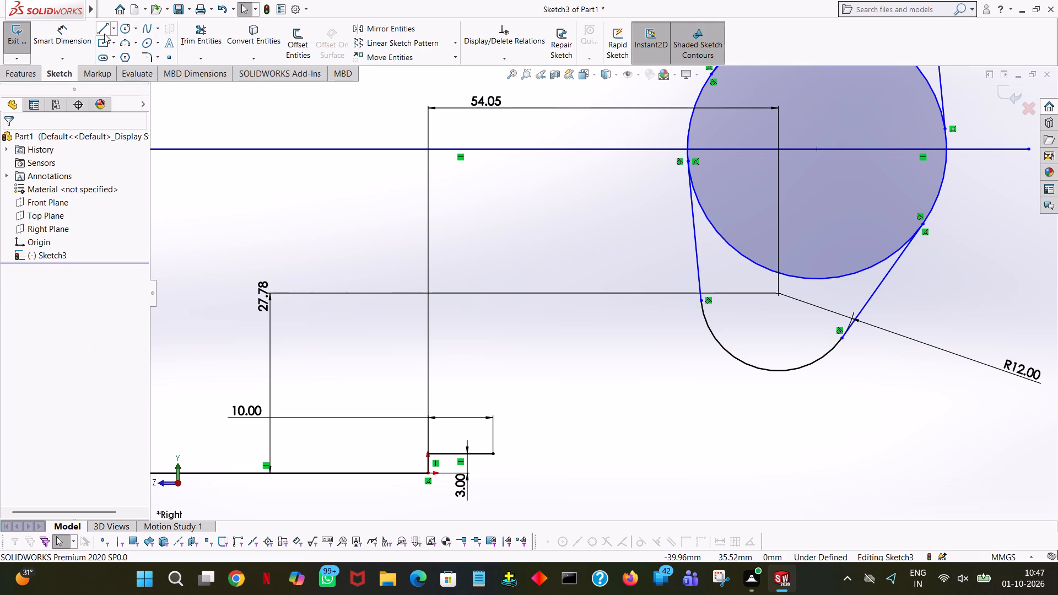
# Sketch a horizontal line about 10.67 mm long continuing from the free end of the 10 mm line.
pyautogui.click(104, 34)
pyautogui.click(490, 453)
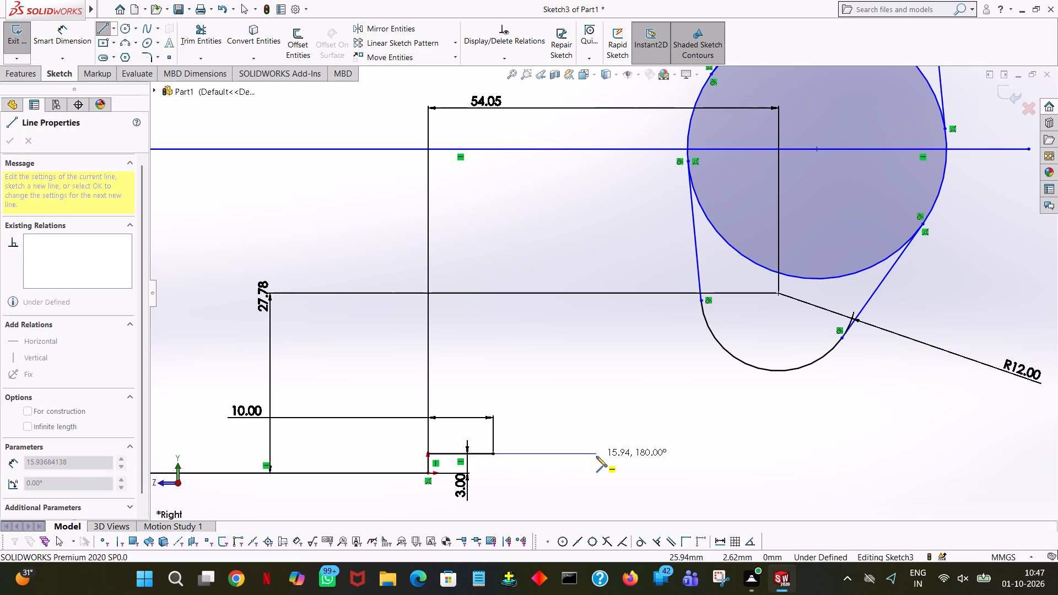
pyautogui.click(562, 455)
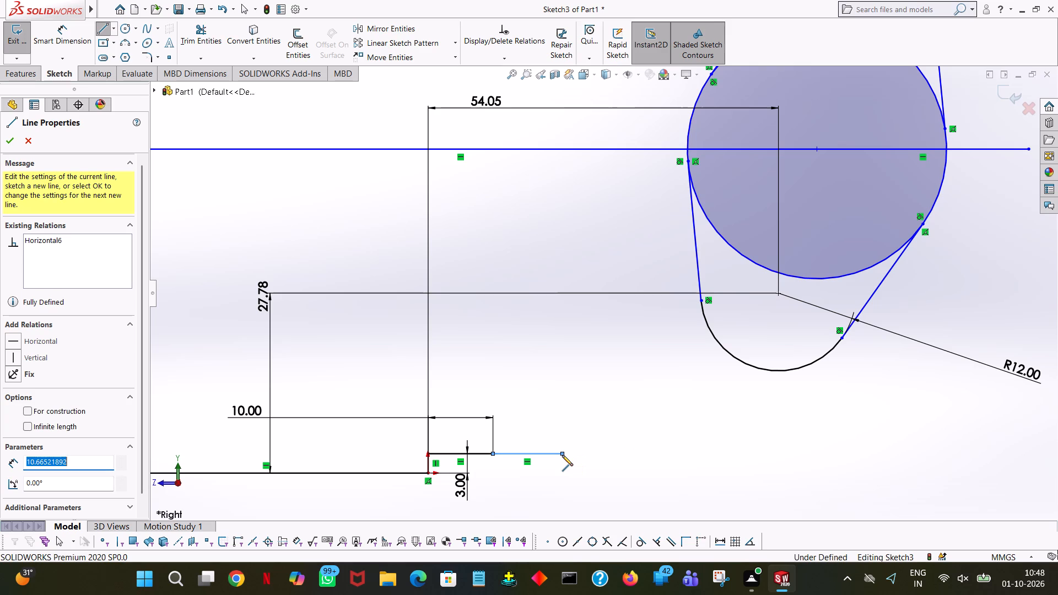
pyautogui.rightClick(562, 455)
pyautogui.click(651, 461)
pyautogui.click(818, 453)
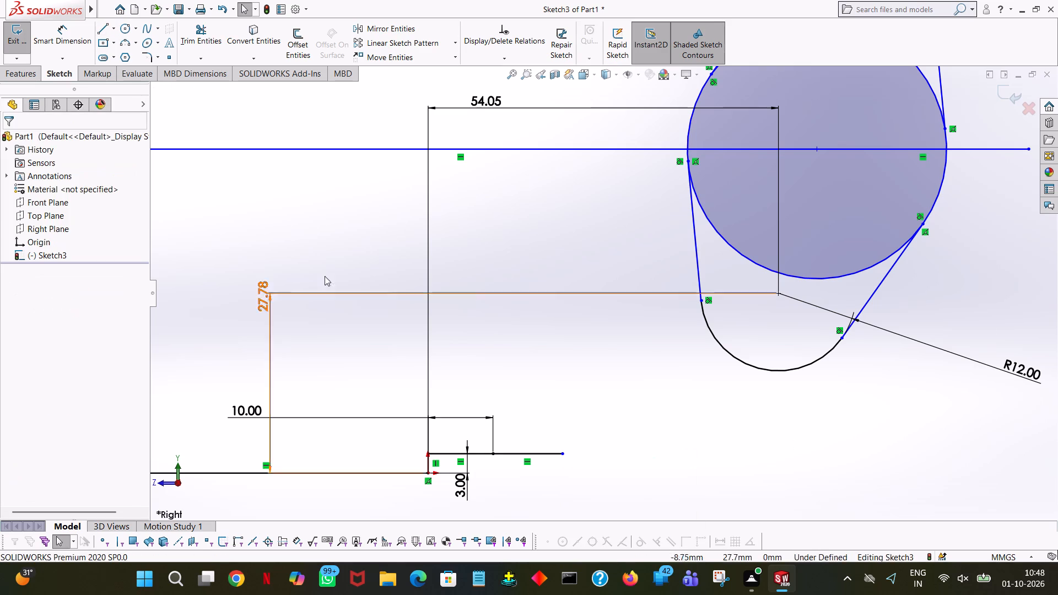
# Draw a three-point arc from the lower lobe's arc to the extended base line's end, with a 50 mm radius.
pyautogui.click(123, 40)
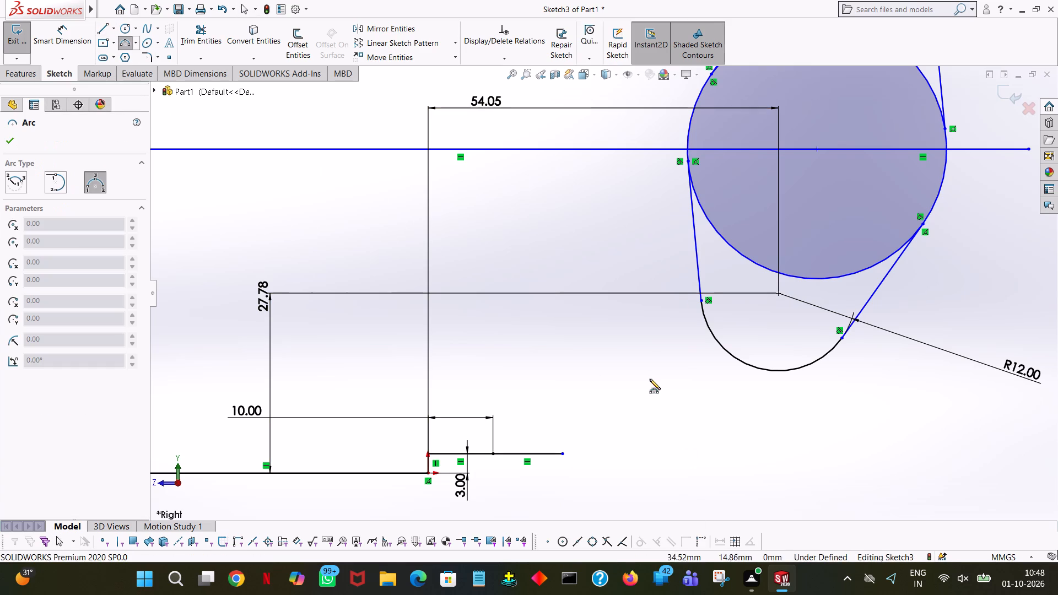
pyautogui.click(829, 351)
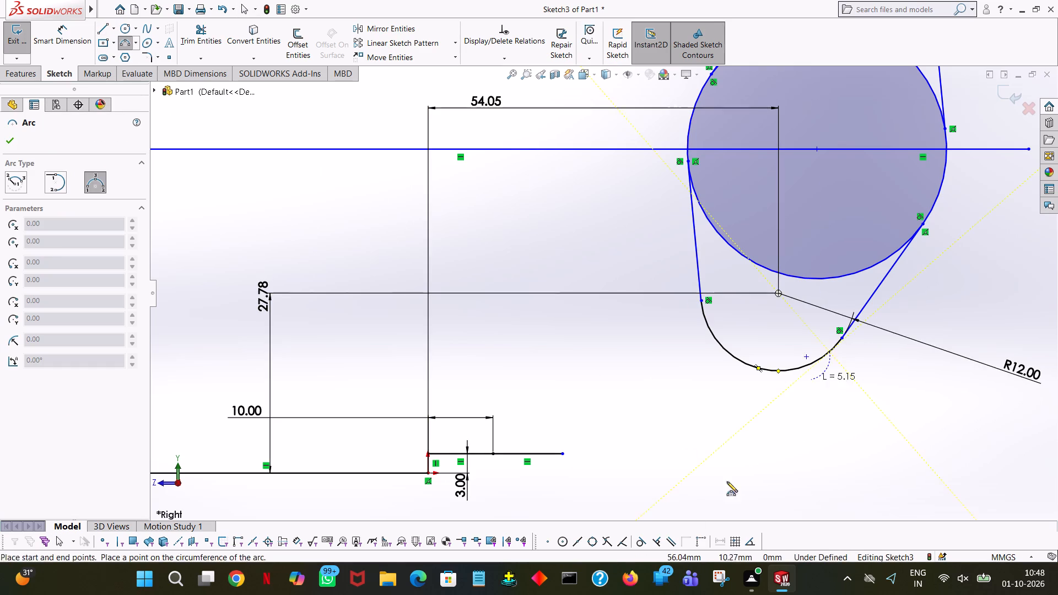
pyautogui.click(563, 455)
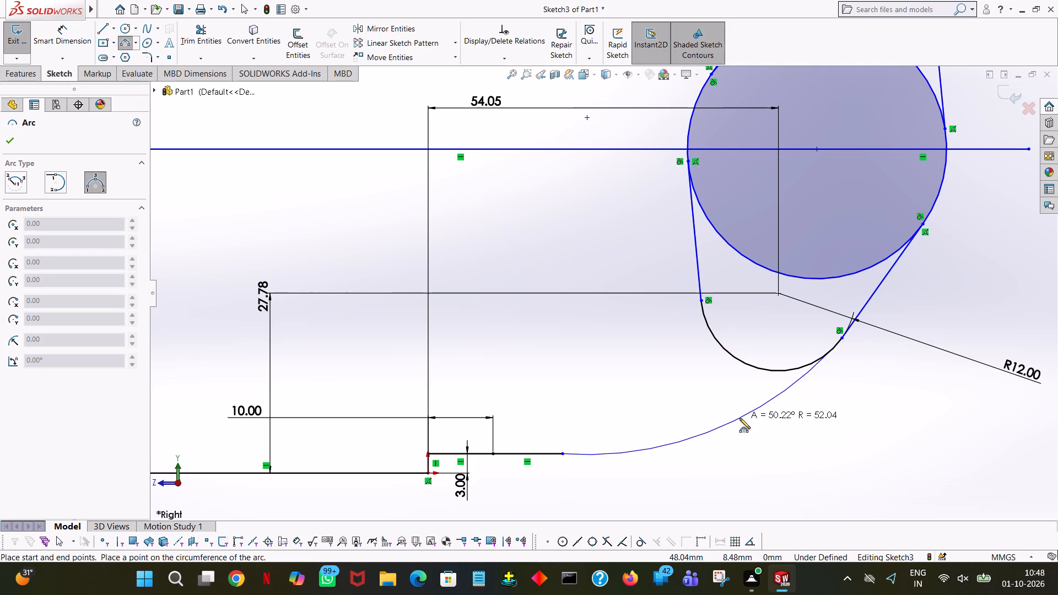
pyautogui.click(739, 418)
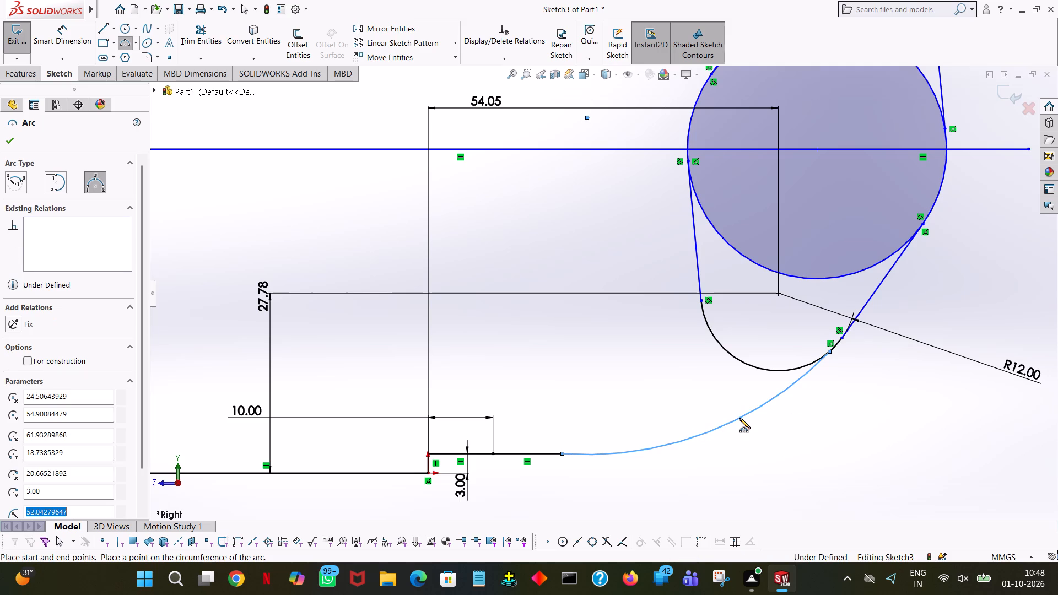
pyautogui.write('50')
pyautogui.press('Return')
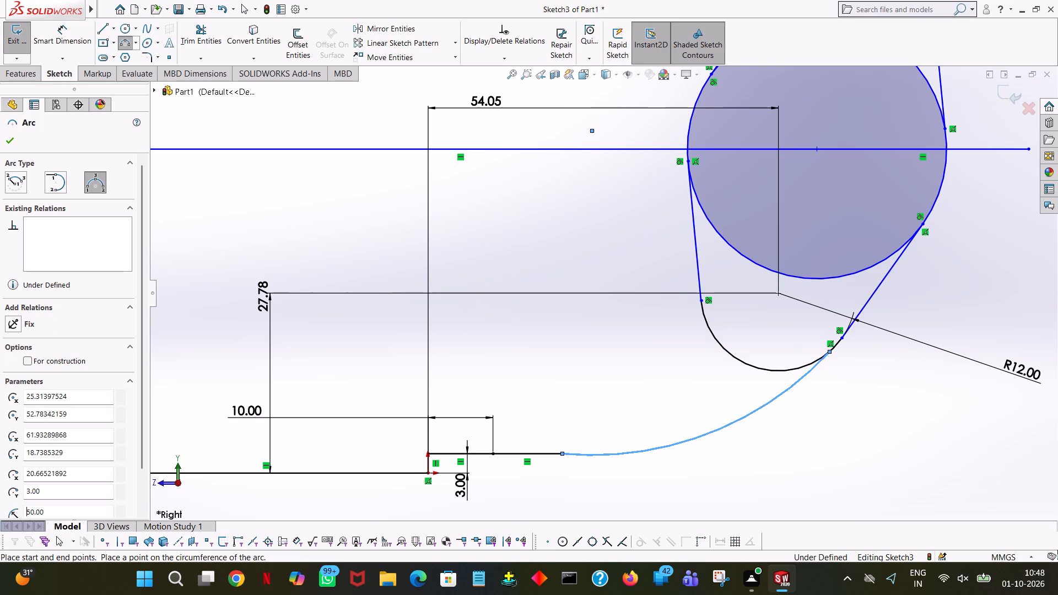
pyautogui.rightClick(863, 406)
pyautogui.click(914, 414)
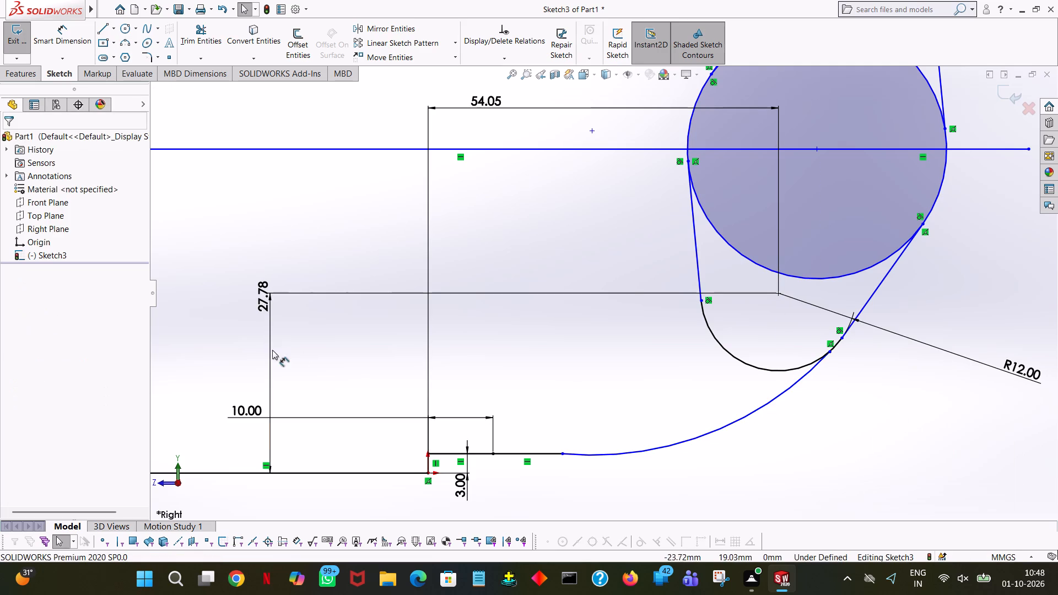
pyautogui.click(512, 236)
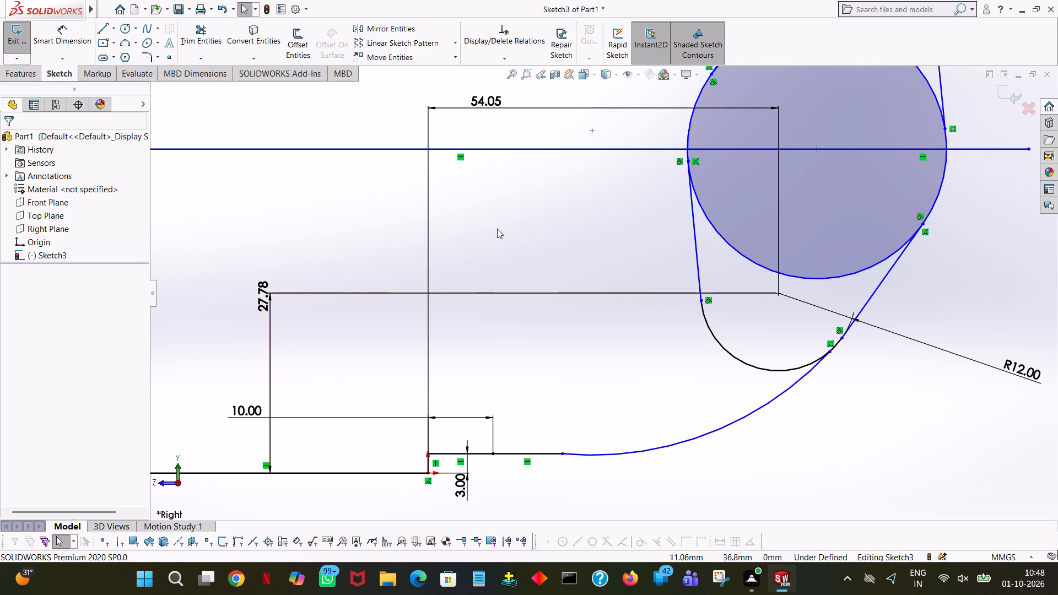
# Sketch a 10 mm vertical line upward from the top of the 3 mm line at the origin.
pyautogui.click(99, 27)
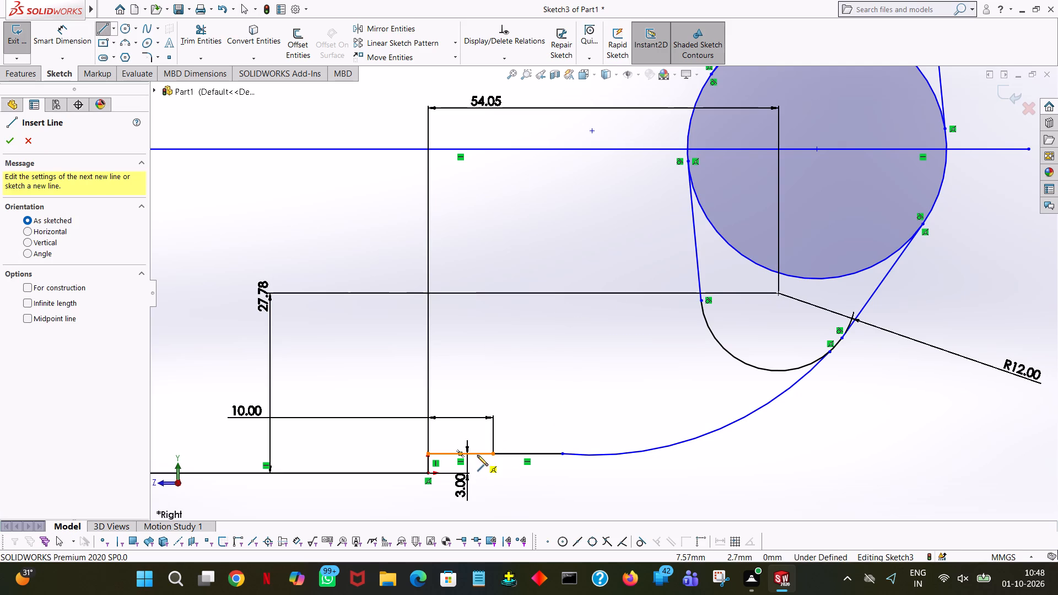
pyautogui.click(428, 454)
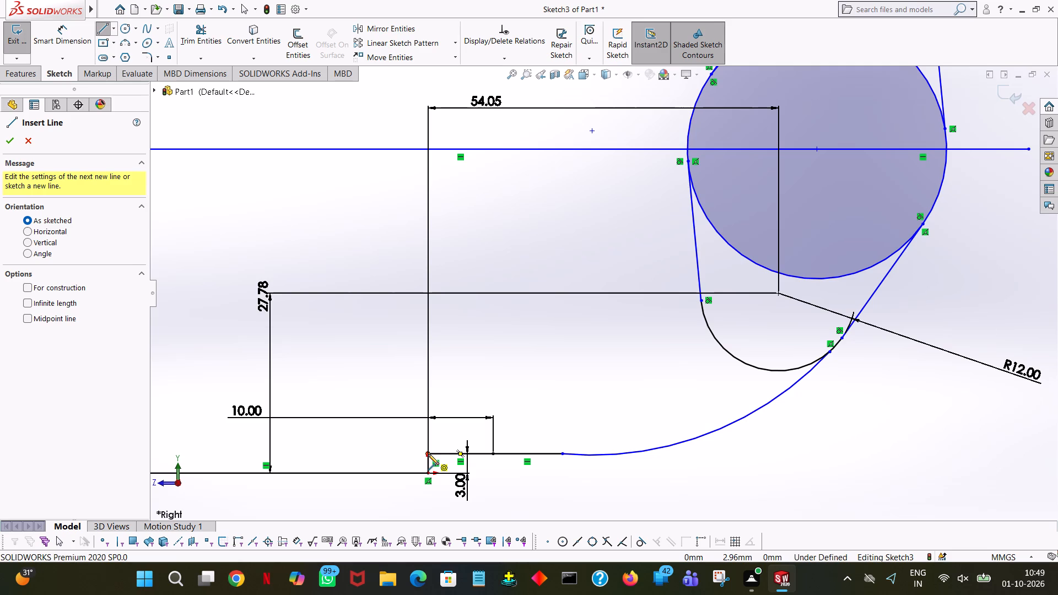
pyautogui.click(428, 380)
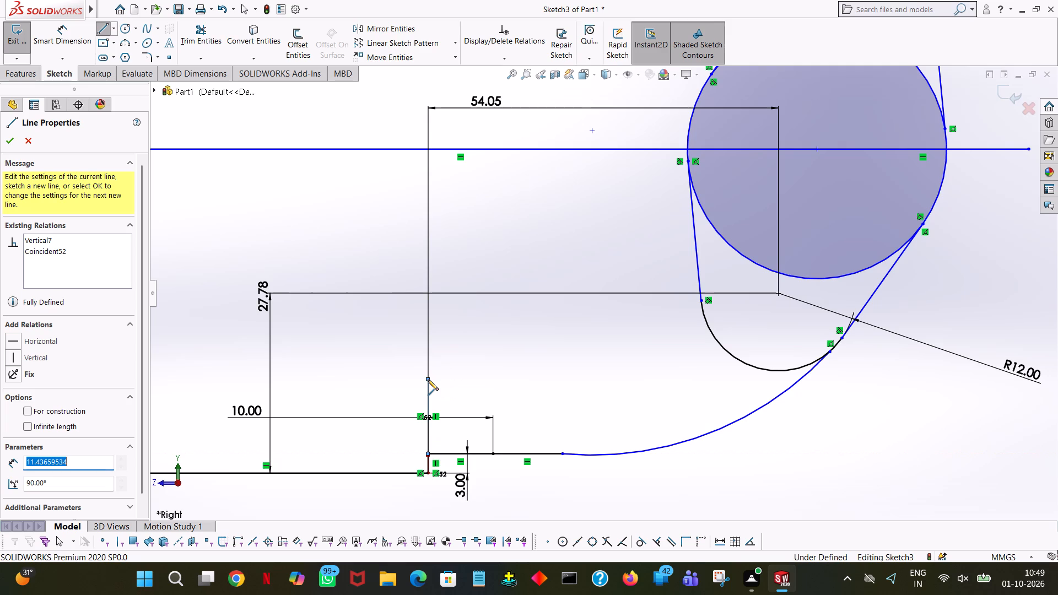
pyautogui.write('10')
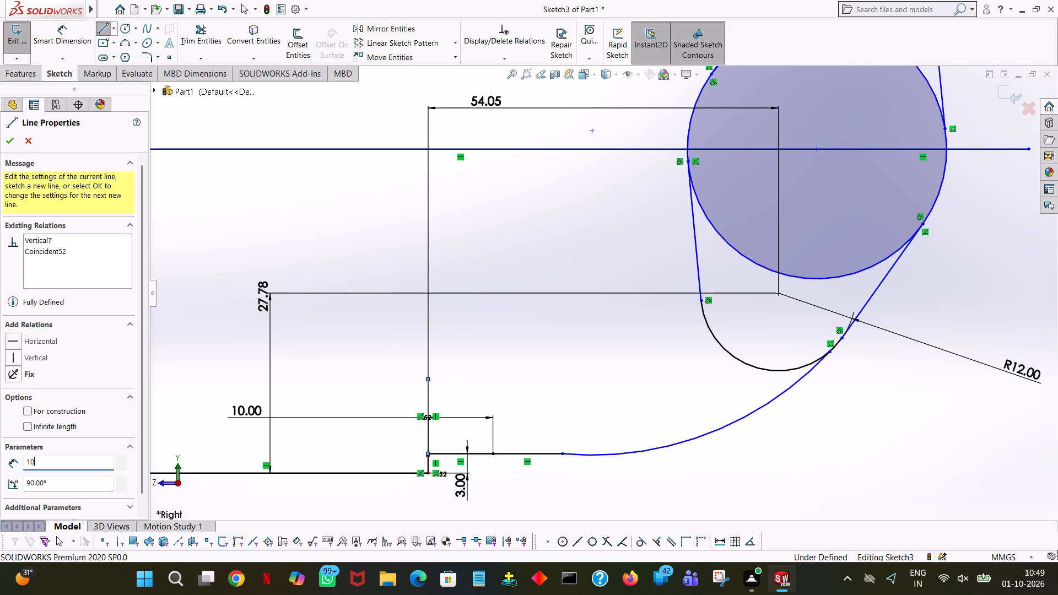
pyautogui.press('Return')
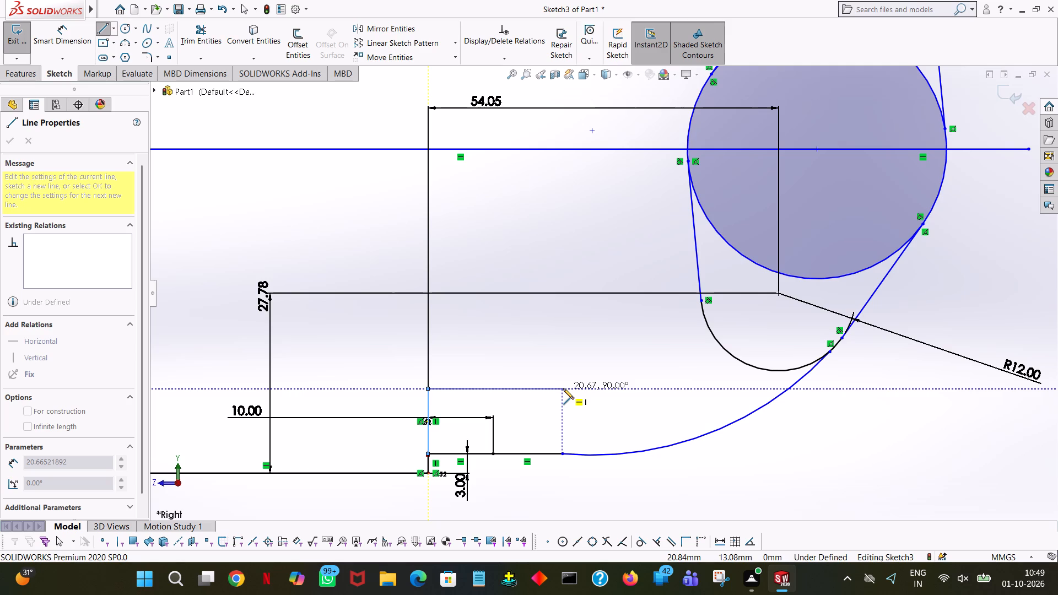
# From the 10 mm vertical line's top, sketch two consecutive horizontal lines toward the lower lobe, about 20.67 mm and 14.11 mm long.
pyautogui.click(563, 388)
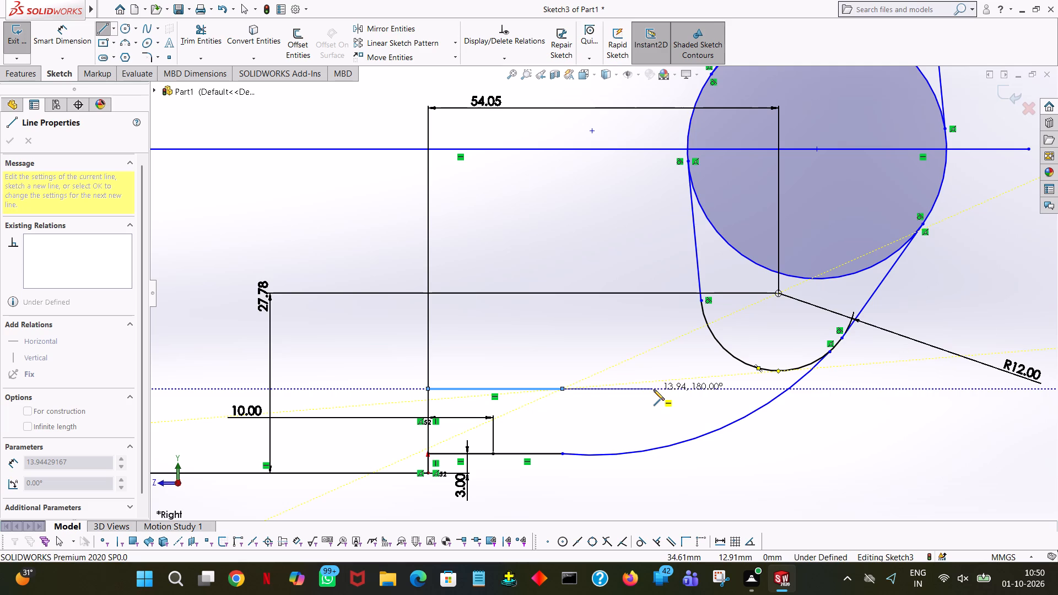
pyautogui.click(654, 390)
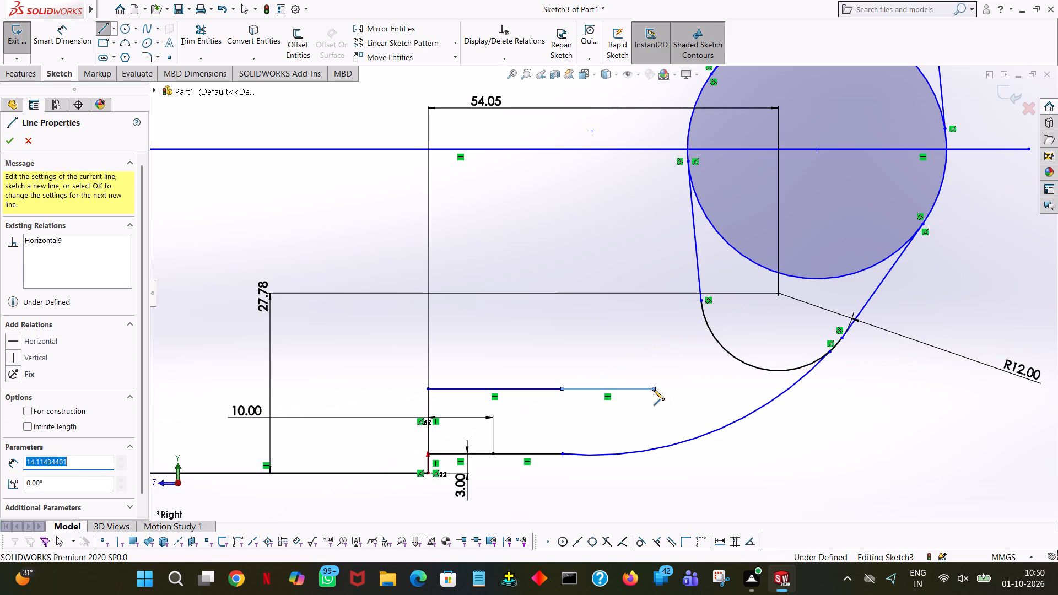
pyautogui.rightClick(654, 390)
pyautogui.click(698, 396)
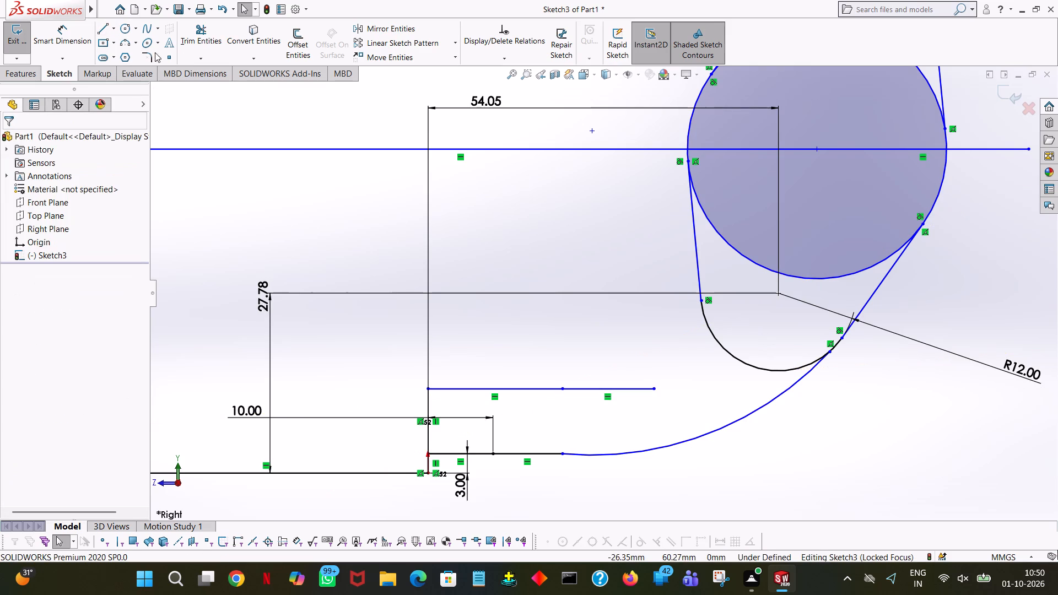
# Sketch a circle of about 2.96 mm radius below the lower lobe, touching its arc tangentially from outside.
pyautogui.click(125, 29)
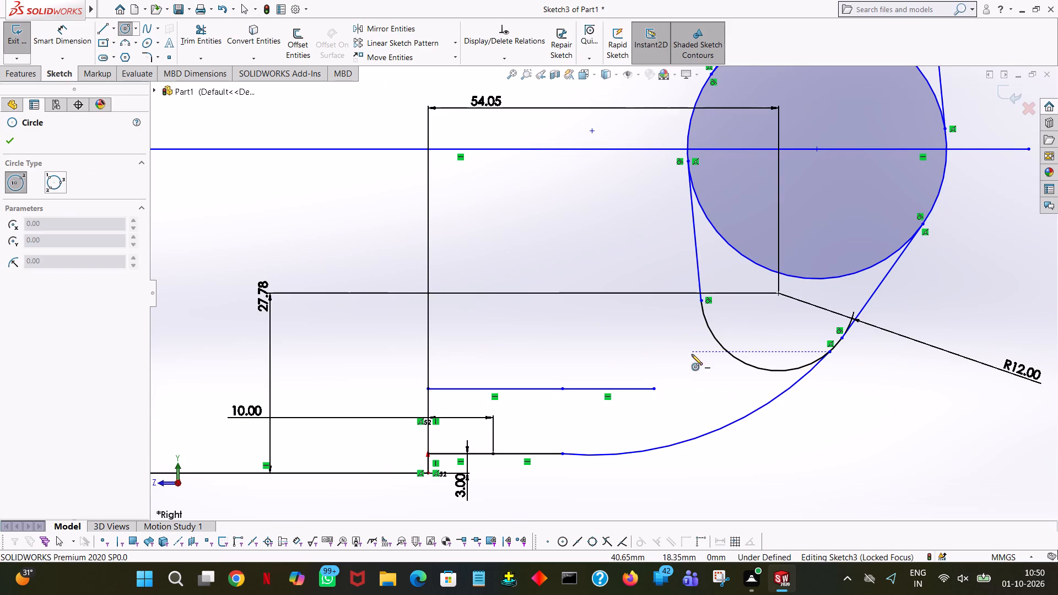
pyautogui.click(708, 363)
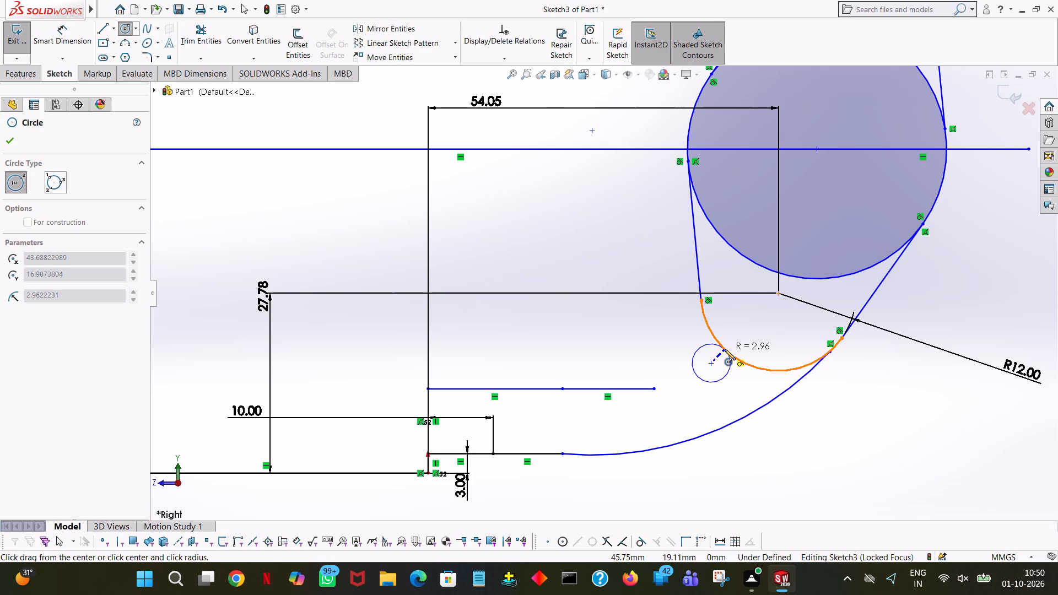
pyautogui.click(725, 349)
pyautogui.rightClick(725, 349)
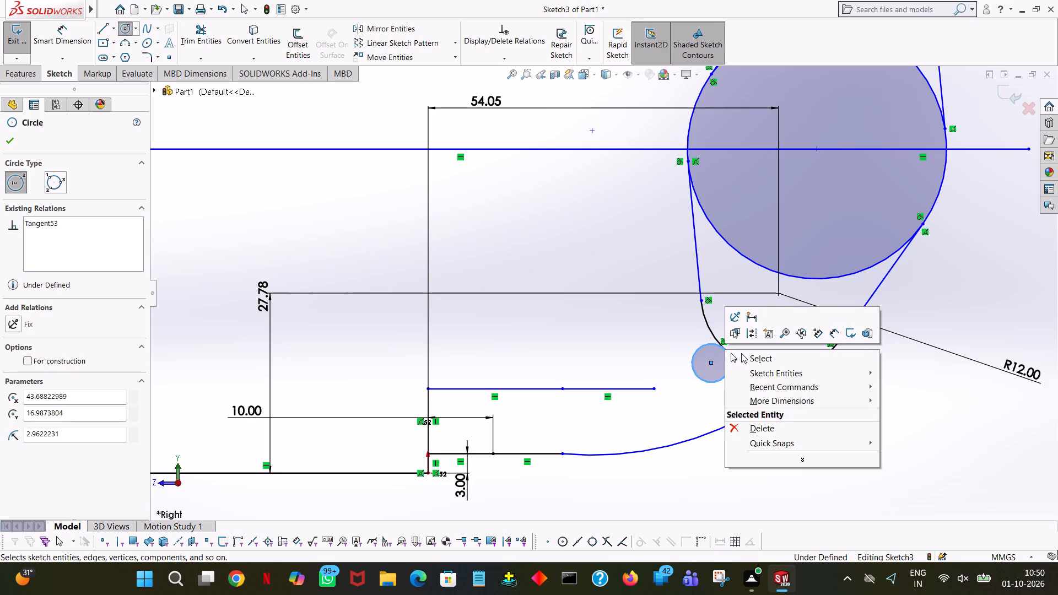
pyautogui.click(741, 353)
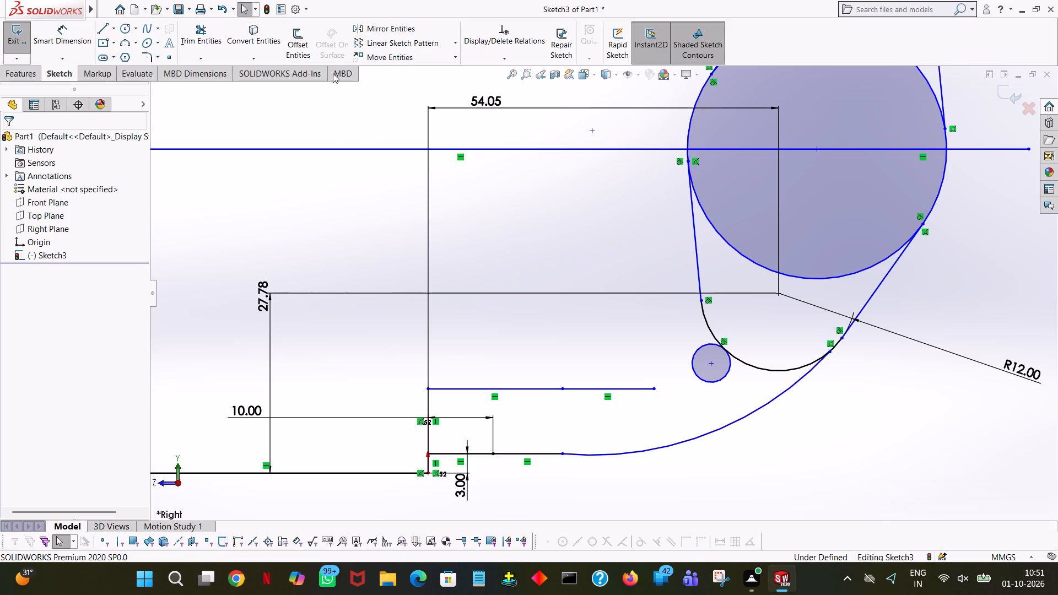
# Draw a line about 9.3 mm long from the small circle's underside, tangent to it, to the free end of the upper horizontal line.
pyautogui.click(104, 28)
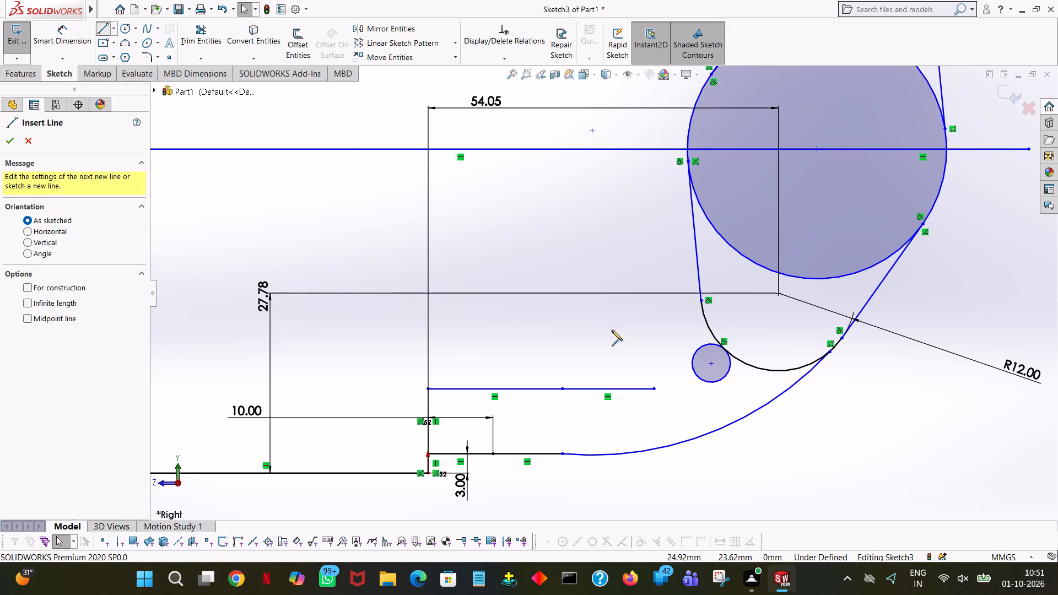
pyautogui.click(717, 381)
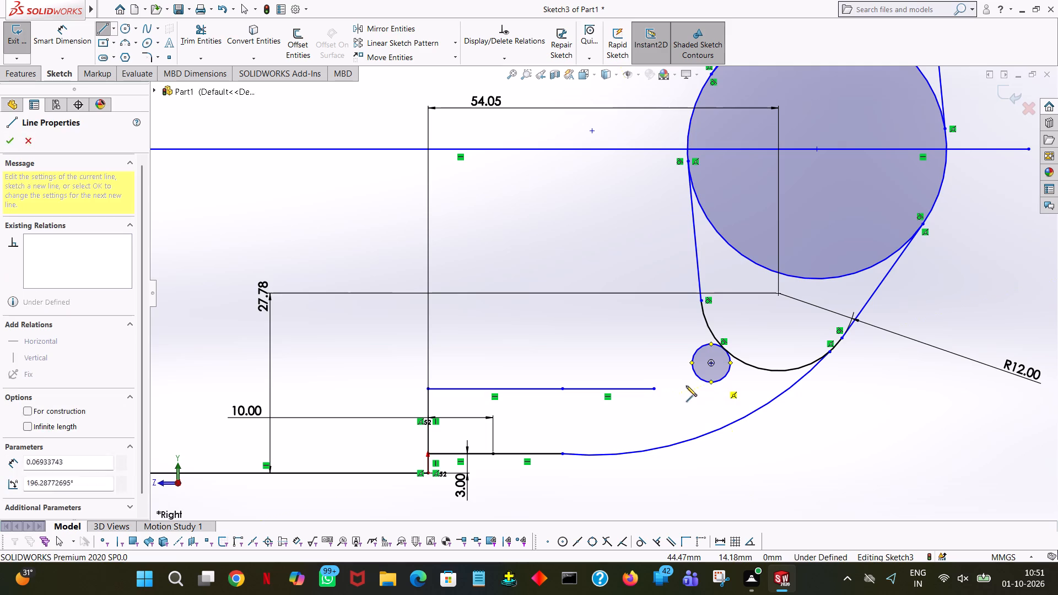
pyautogui.click(655, 388)
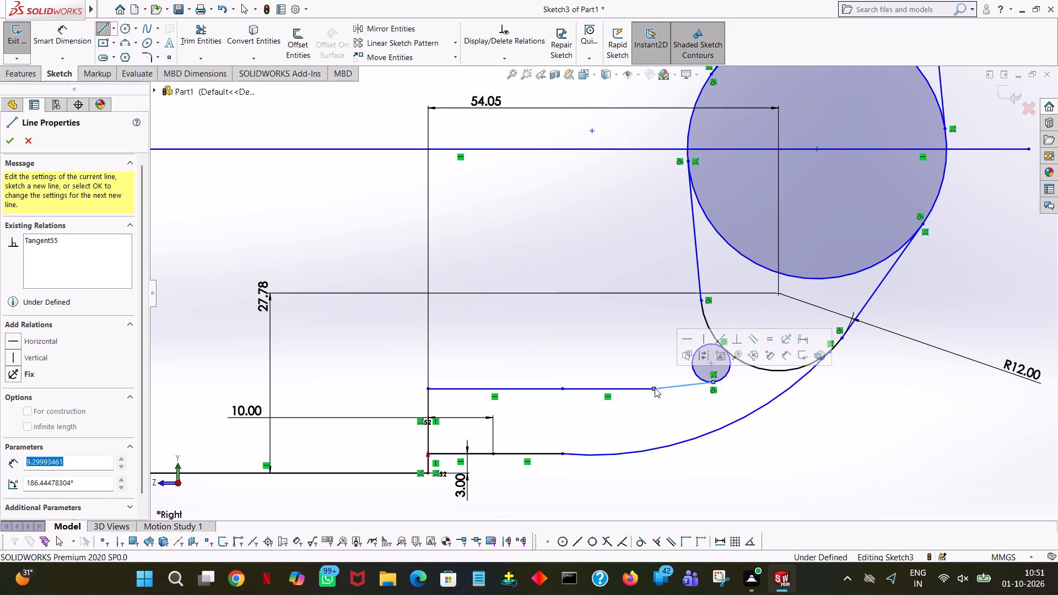
pyautogui.rightClick(655, 388)
pyautogui.click(683, 394)
pyautogui.click(611, 307)
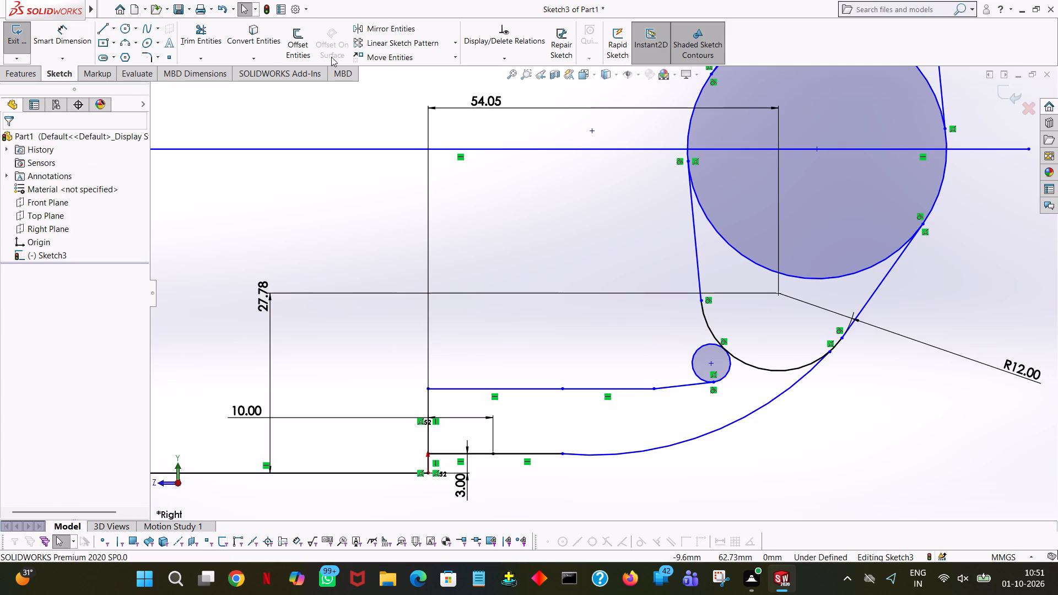
# Trim the small circle to its connecting arc and remove the lower lobe's arc between it and the 50 mm arc.
pyautogui.click(203, 39)
pyautogui.click(695, 355)
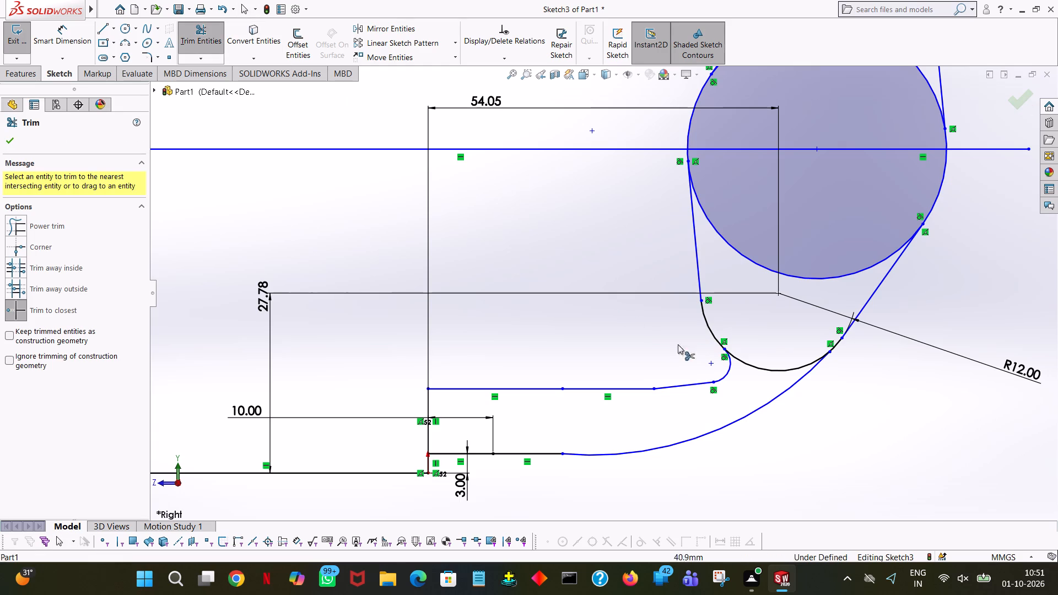
pyautogui.click(756, 367)
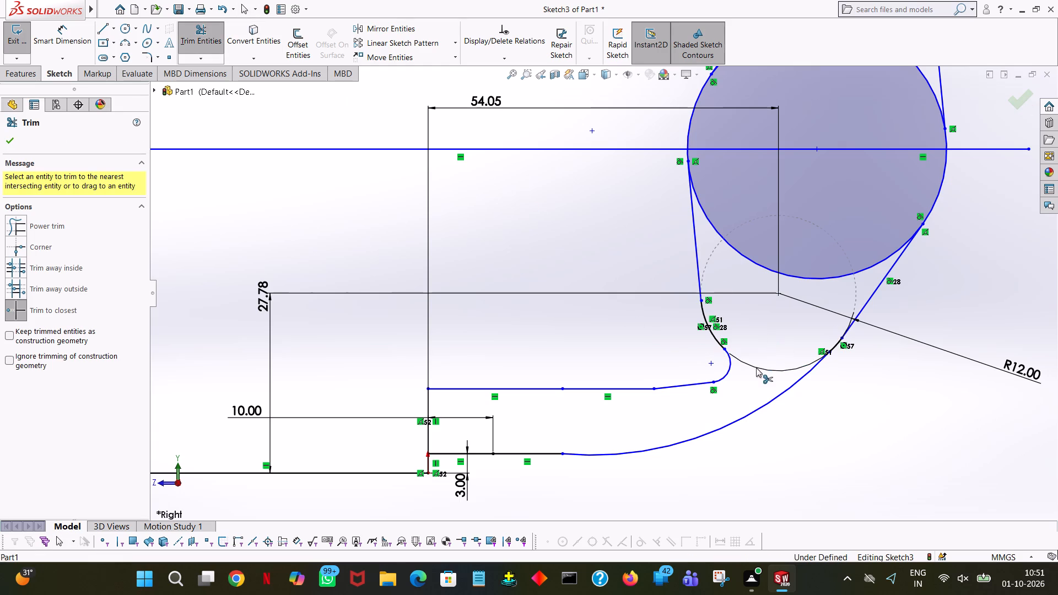
pyautogui.click(765, 369)
pyautogui.click(12, 144)
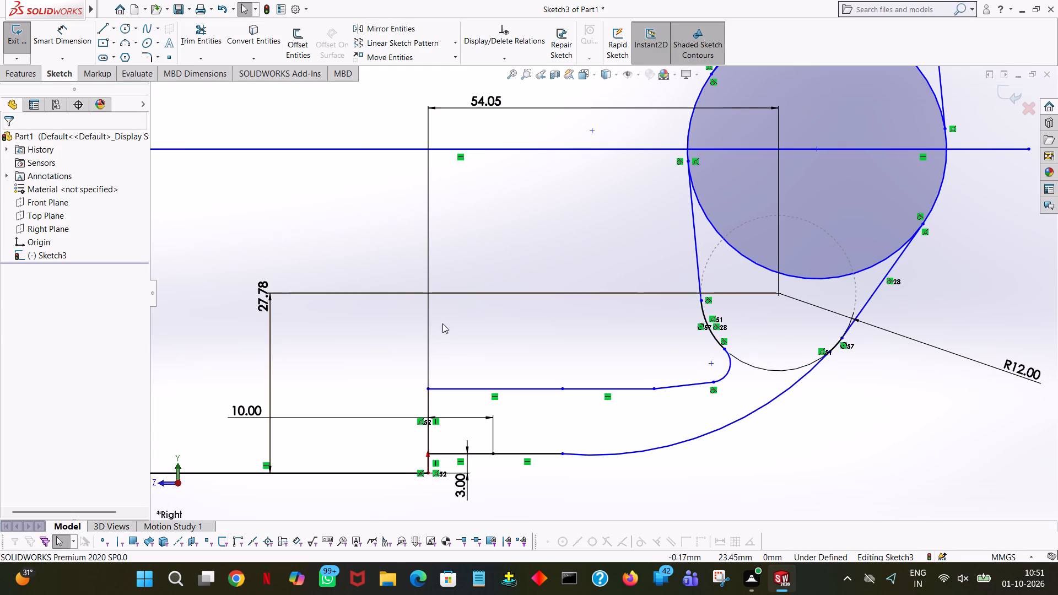
pyautogui.click(494, 210)
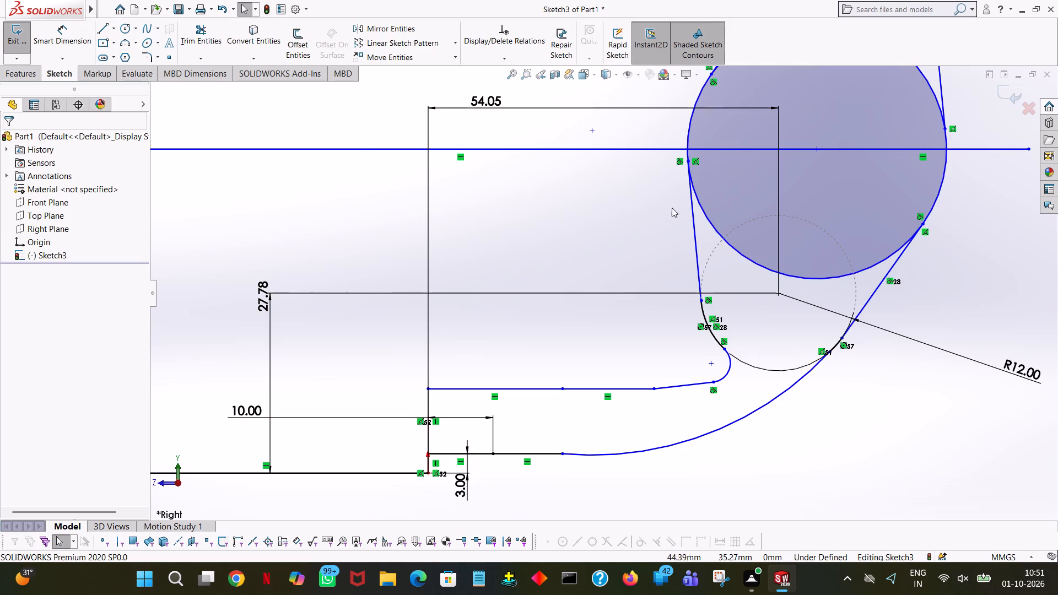
# Trim away the large circle's lower and upper arcs inside the two-lobed profile.
pyautogui.click(213, 37)
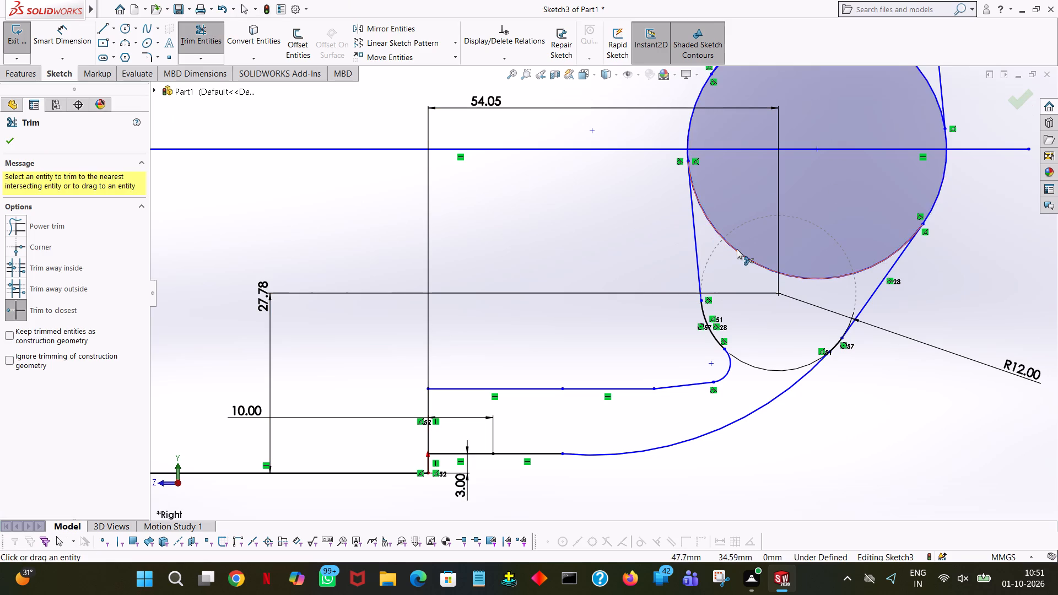
pyautogui.click(737, 249)
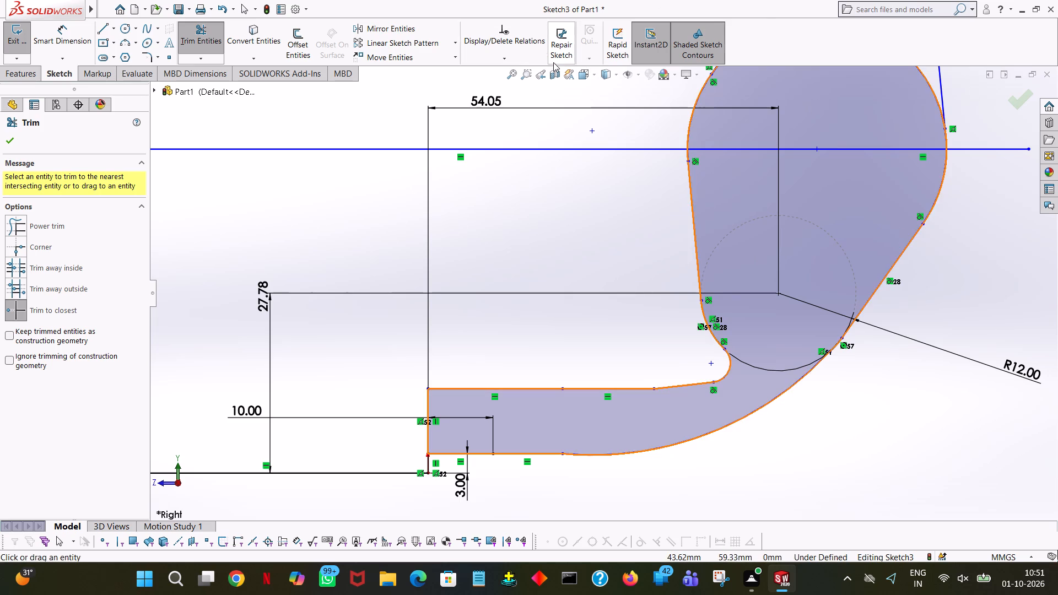
pyautogui.click(516, 75)
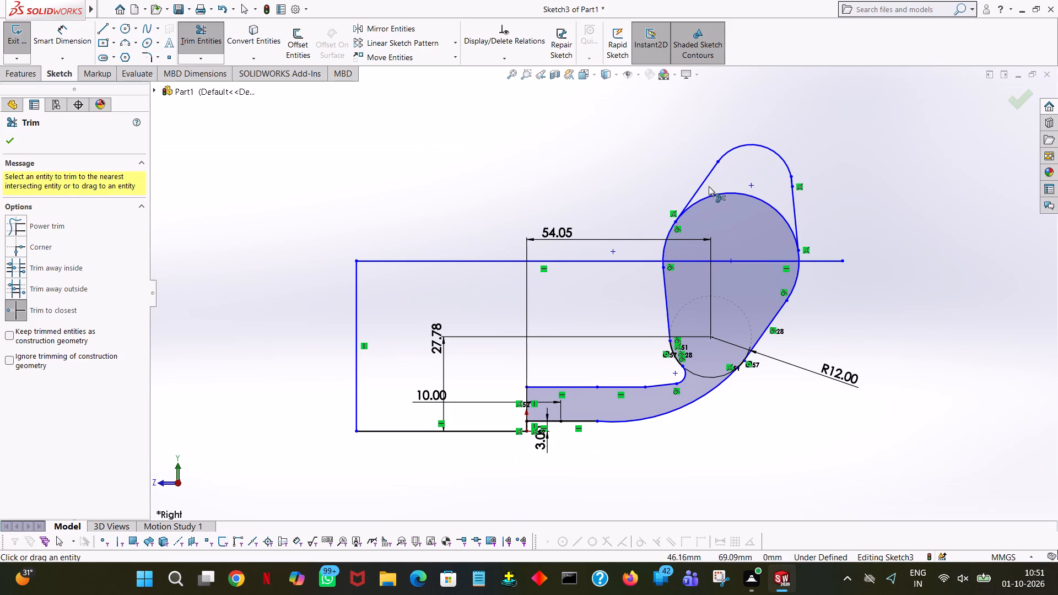
pyautogui.doubleClick(732, 192)
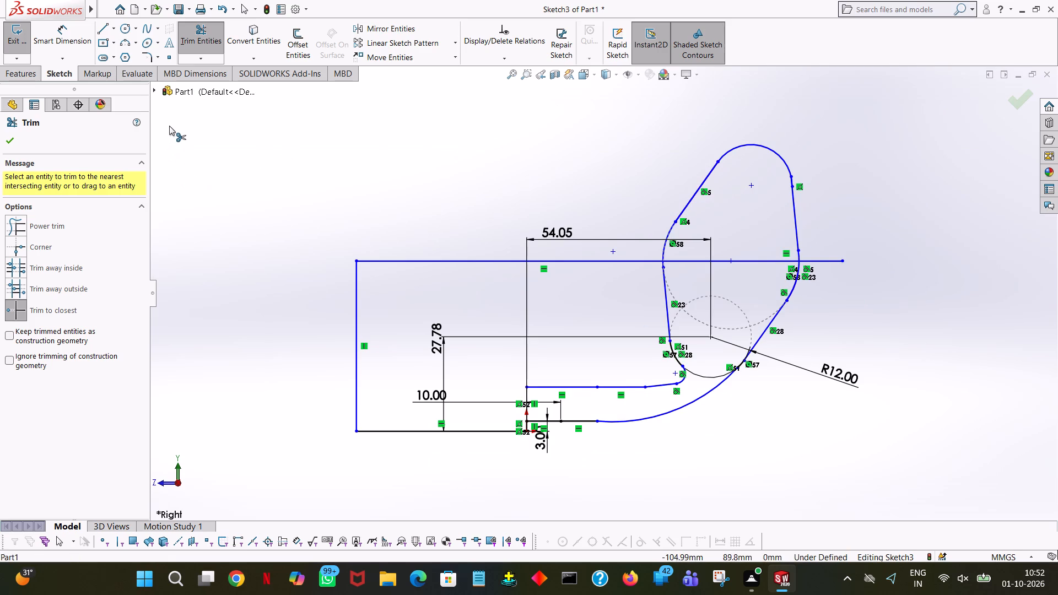
# Trim away all segments of the long horizontal line running through the large circle's centre.
pyautogui.click(772, 259)
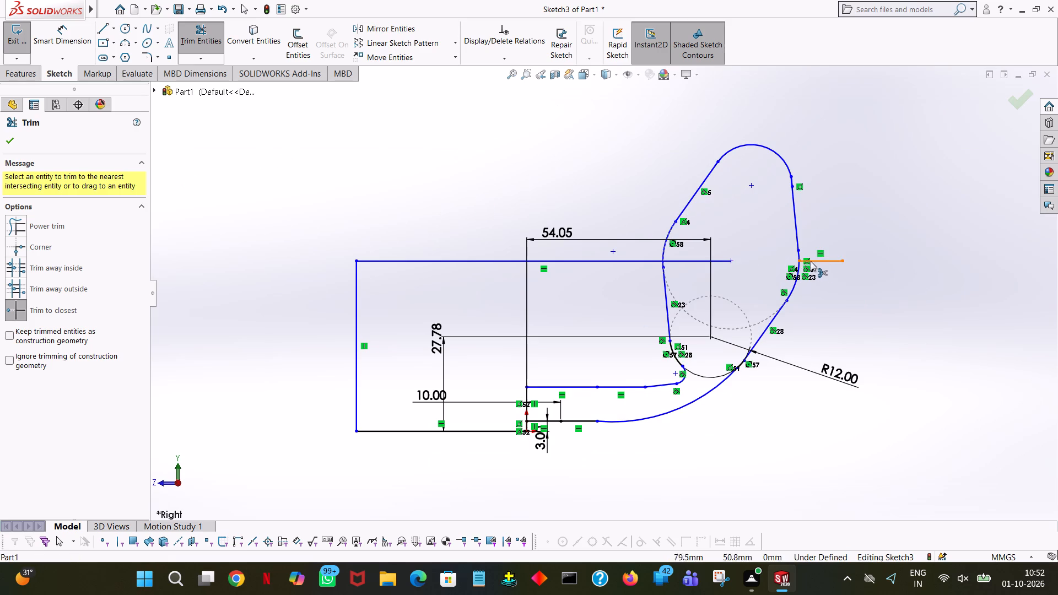
pyautogui.click(826, 263)
pyautogui.click(726, 260)
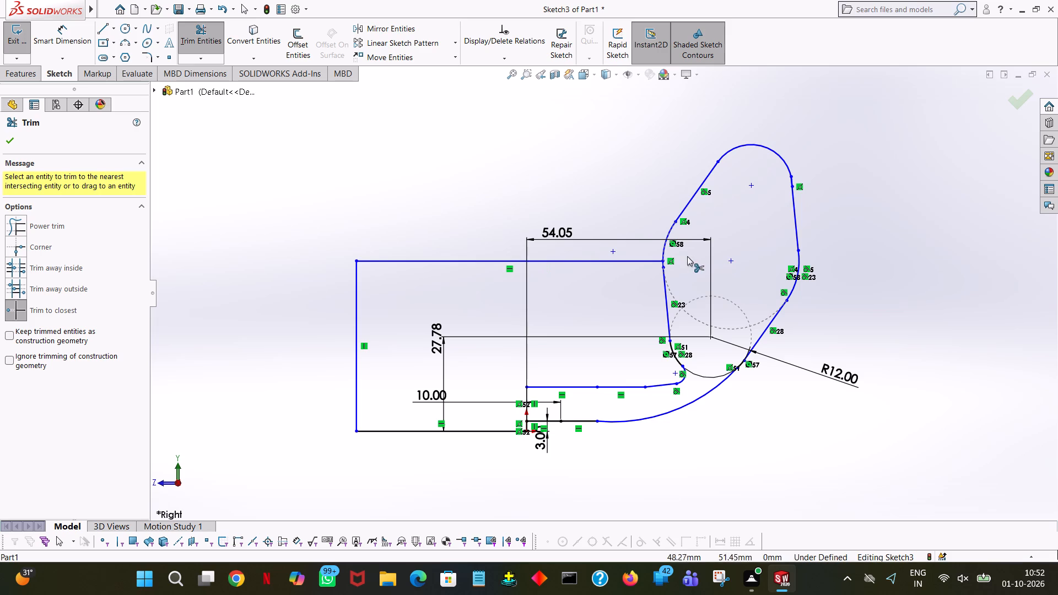
pyautogui.click(630, 262)
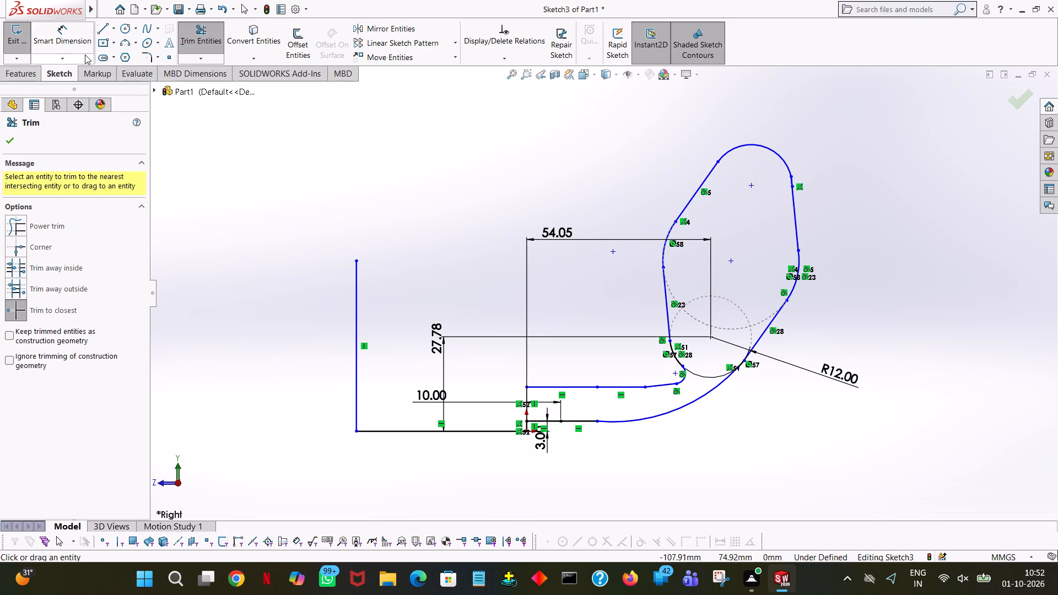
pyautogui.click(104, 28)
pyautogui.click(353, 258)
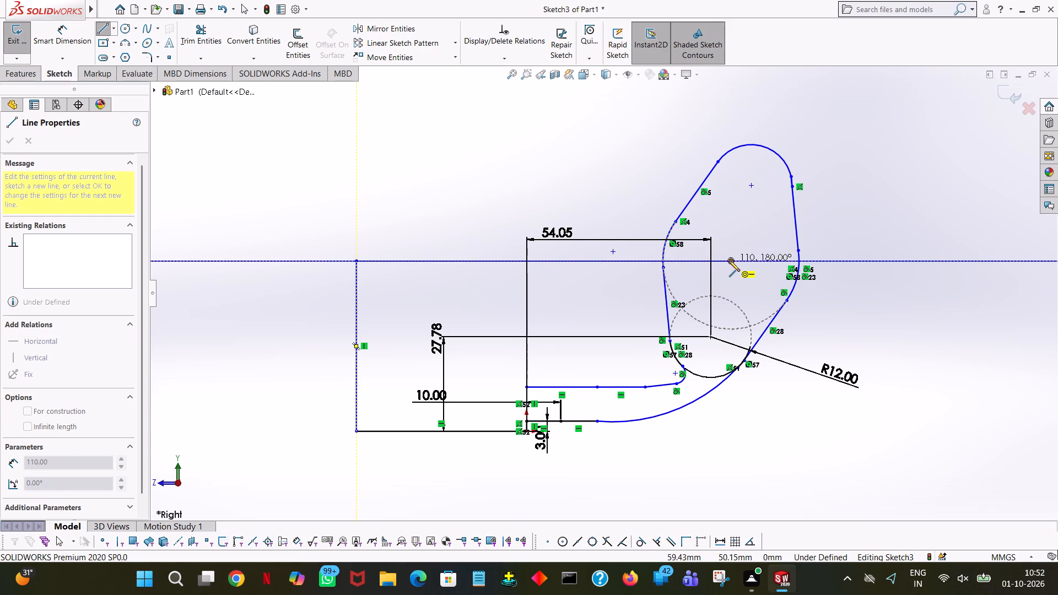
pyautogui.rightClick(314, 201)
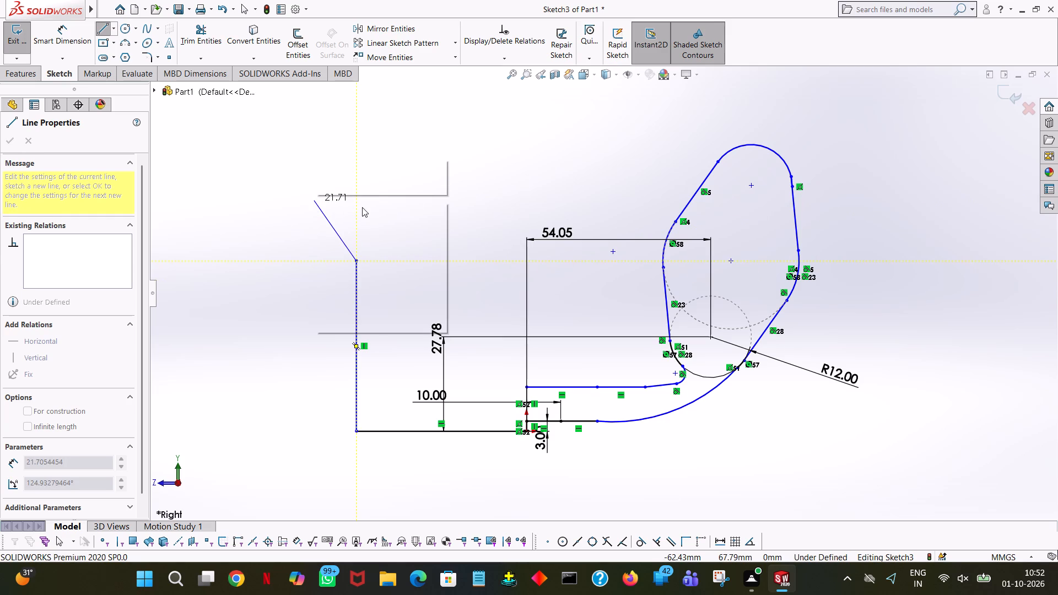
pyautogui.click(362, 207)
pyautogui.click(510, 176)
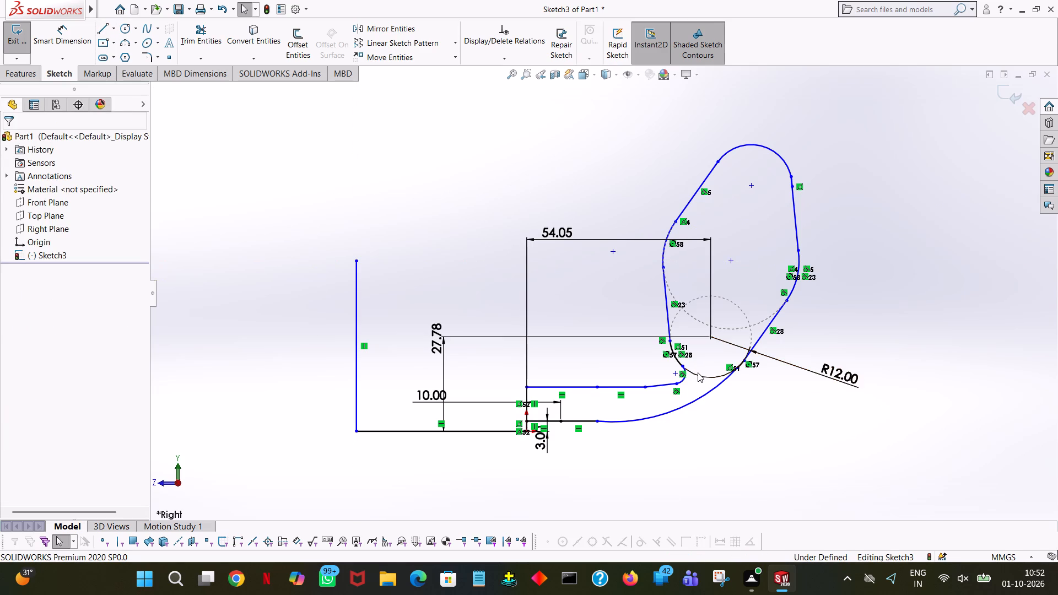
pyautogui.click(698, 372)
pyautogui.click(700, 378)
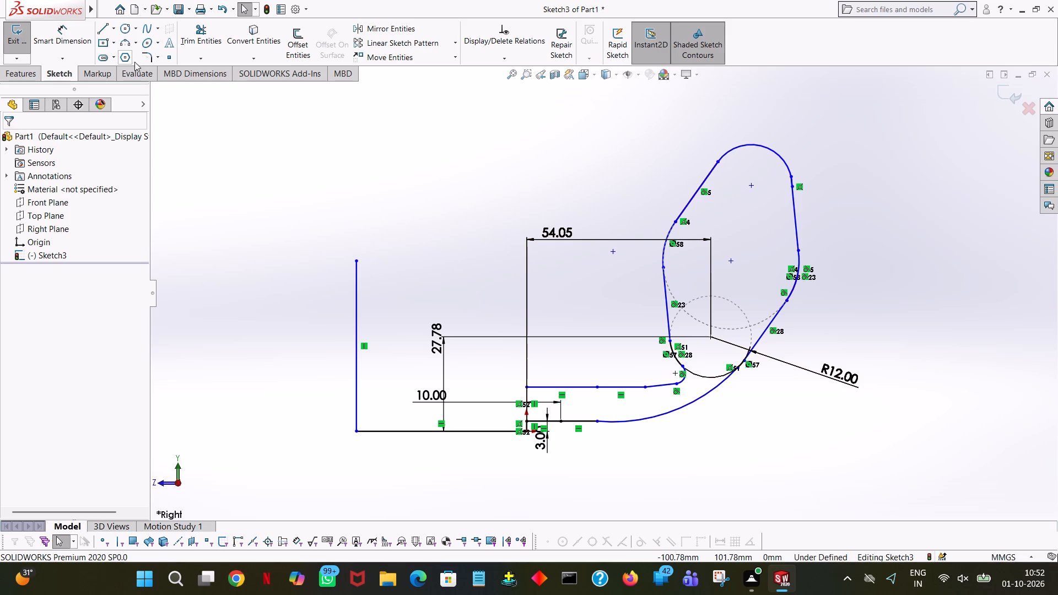
# Sketch a 50 mm horizontal line from the top of the 10 mm vertical line to the base's tall outer vertical line.
pyautogui.click(101, 26)
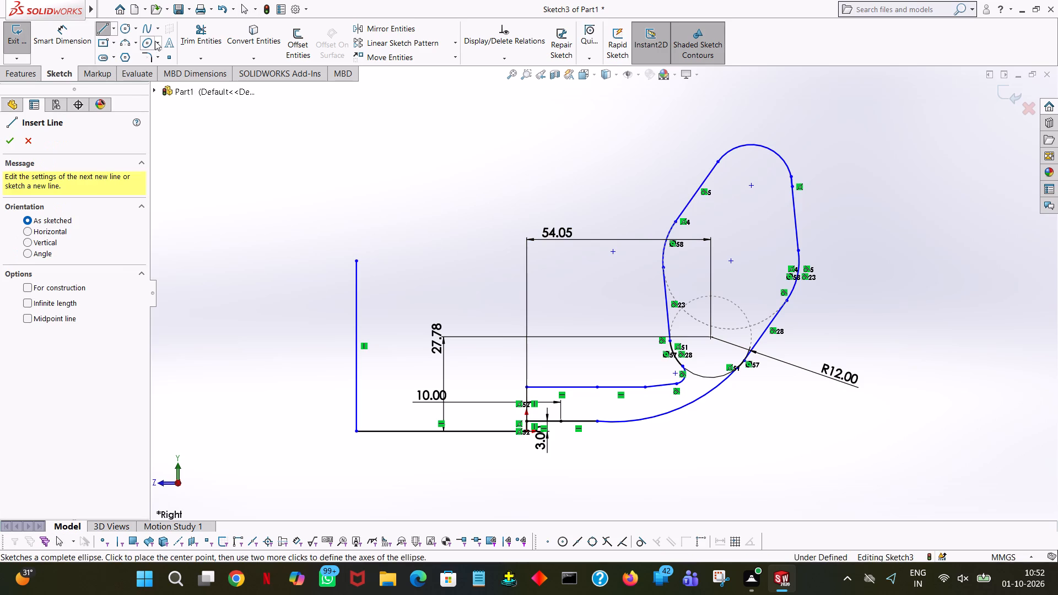
pyautogui.click(526, 386)
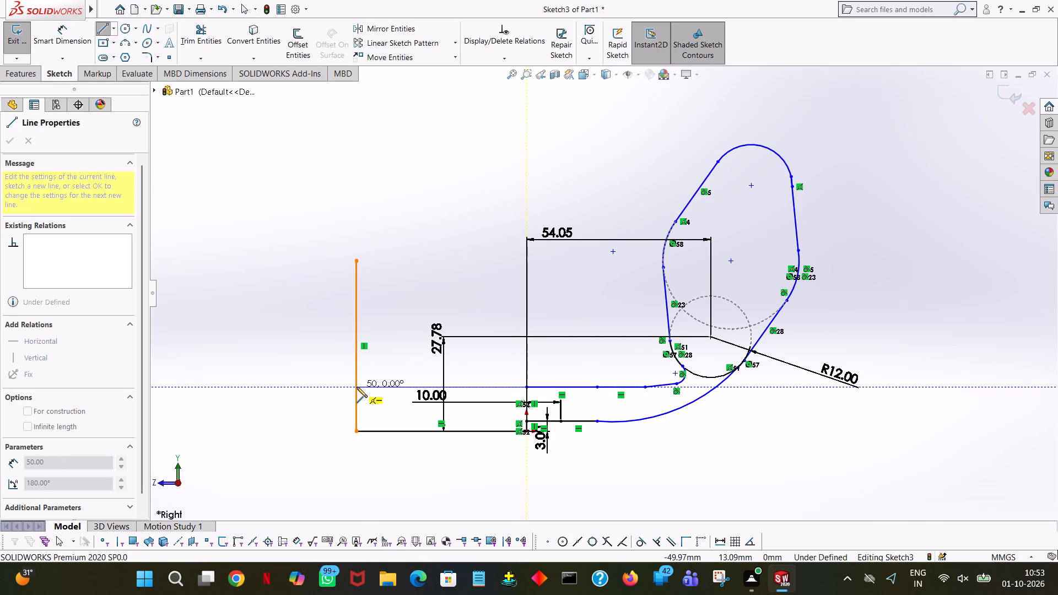
pyautogui.click(356, 386)
pyautogui.rightClick(356, 386)
pyautogui.click(384, 390)
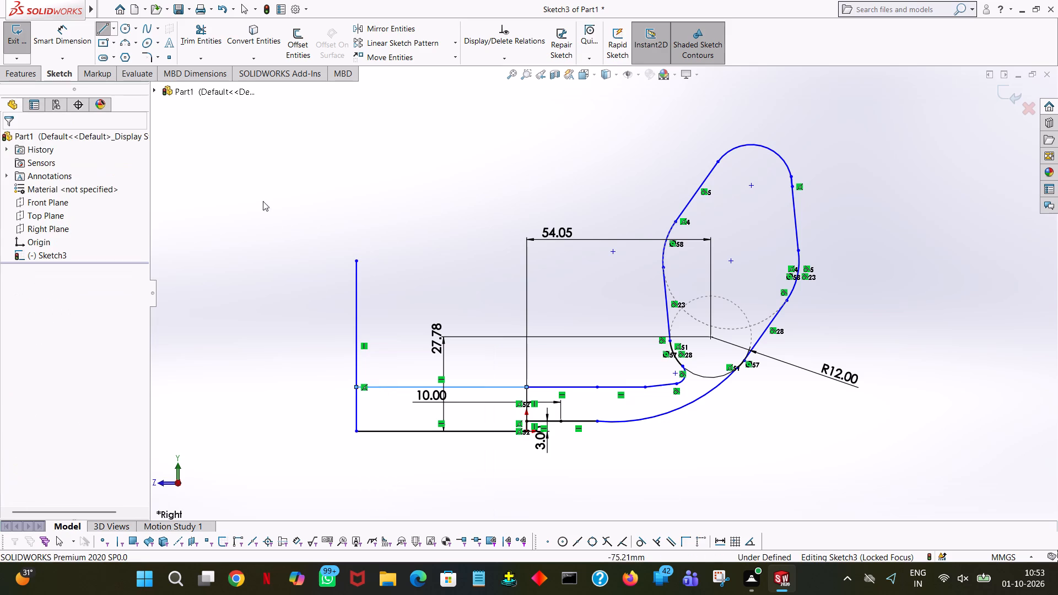
# Trim the part of the tall outer vertical line above the new 50 mm horizontal line.
pyautogui.click(209, 35)
pyautogui.click(357, 285)
pyautogui.click(346, 190)
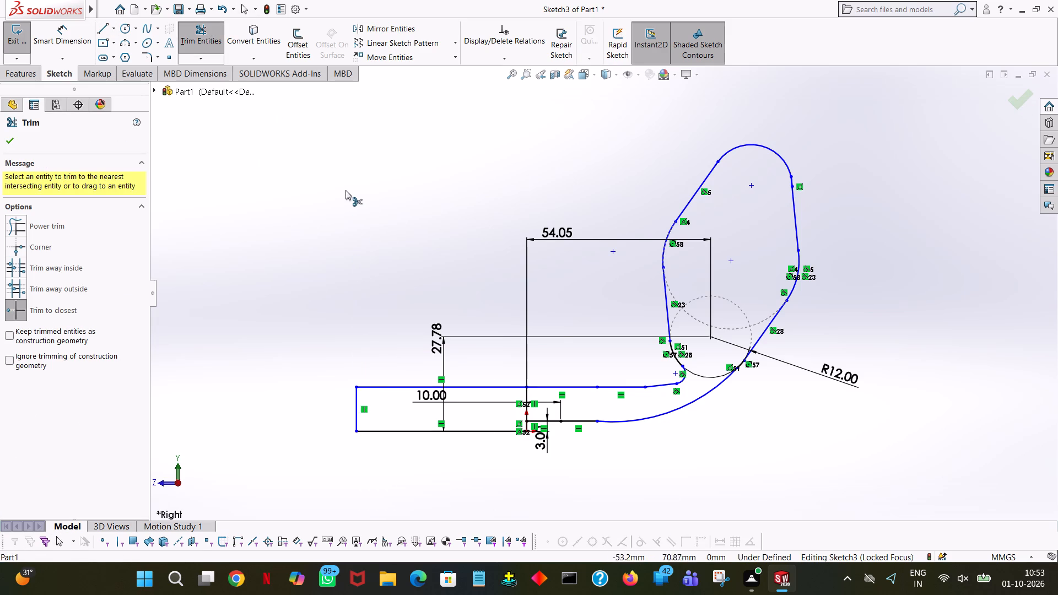
pyautogui.rightClick(346, 190)
pyautogui.click(288, 190)
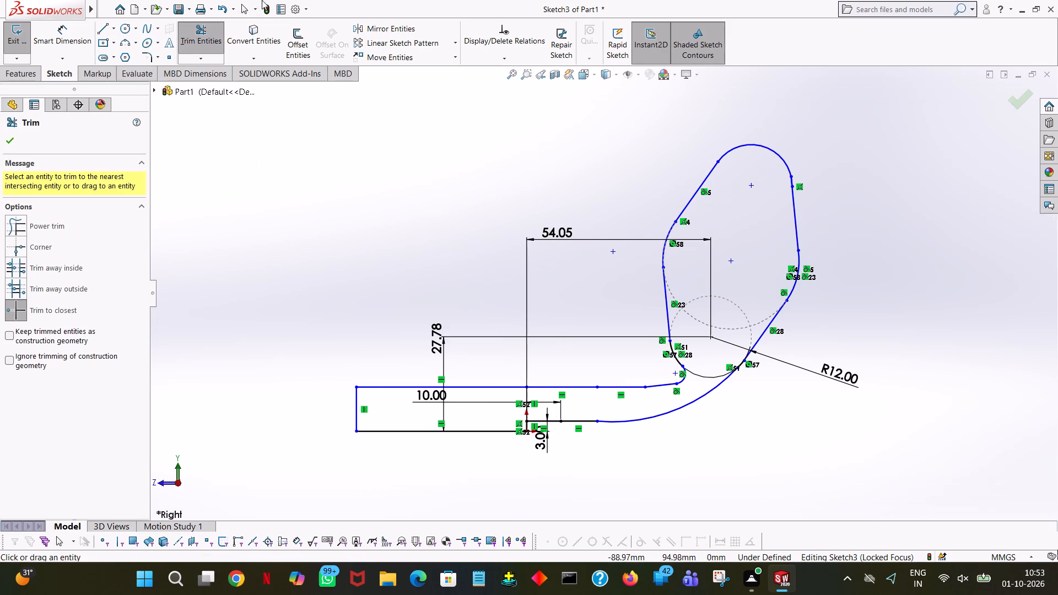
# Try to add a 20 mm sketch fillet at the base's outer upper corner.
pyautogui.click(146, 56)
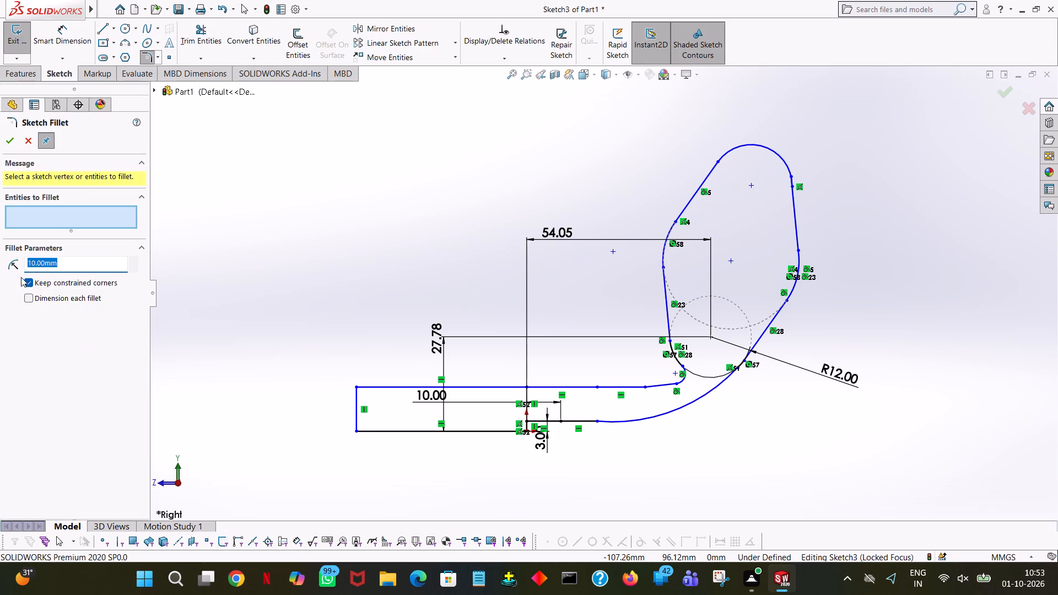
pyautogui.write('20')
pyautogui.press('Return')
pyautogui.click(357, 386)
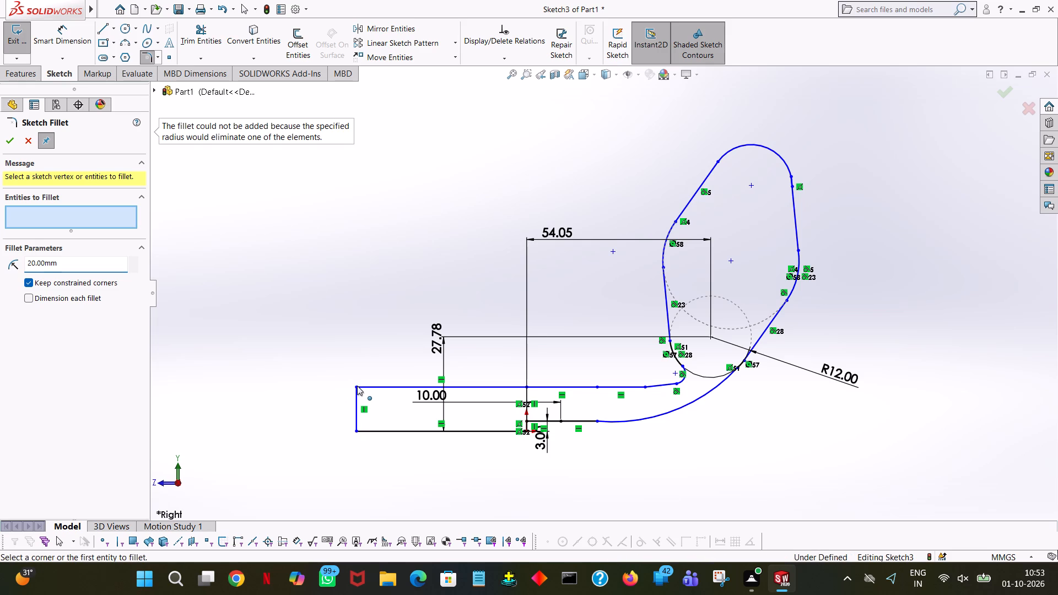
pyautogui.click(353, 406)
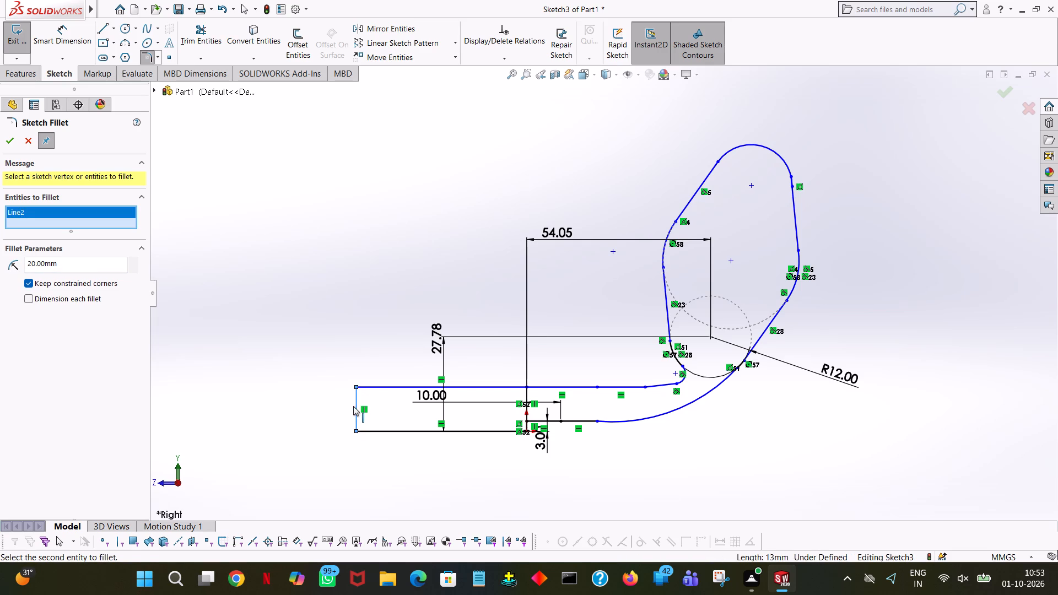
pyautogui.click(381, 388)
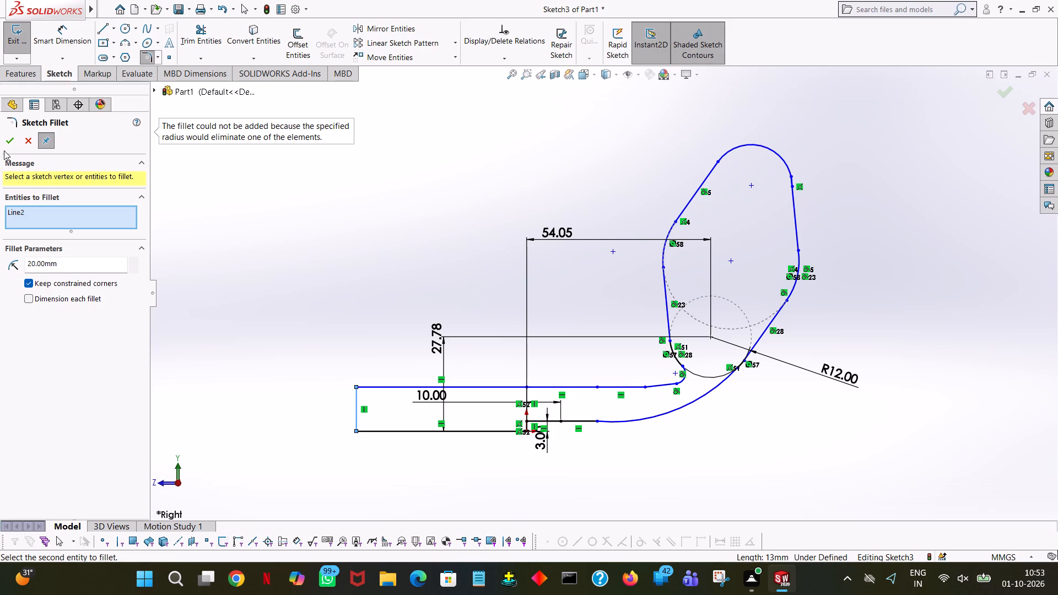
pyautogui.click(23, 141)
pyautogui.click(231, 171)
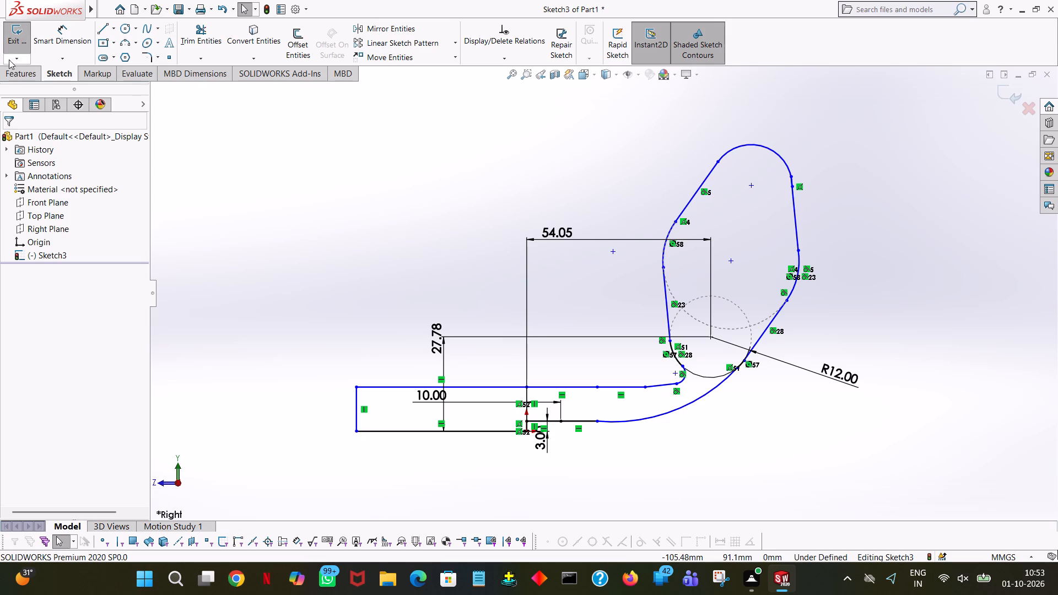
# Dimension the length of the base's upper horizontal line and the height of its outer vertical line.
pyautogui.click(66, 48)
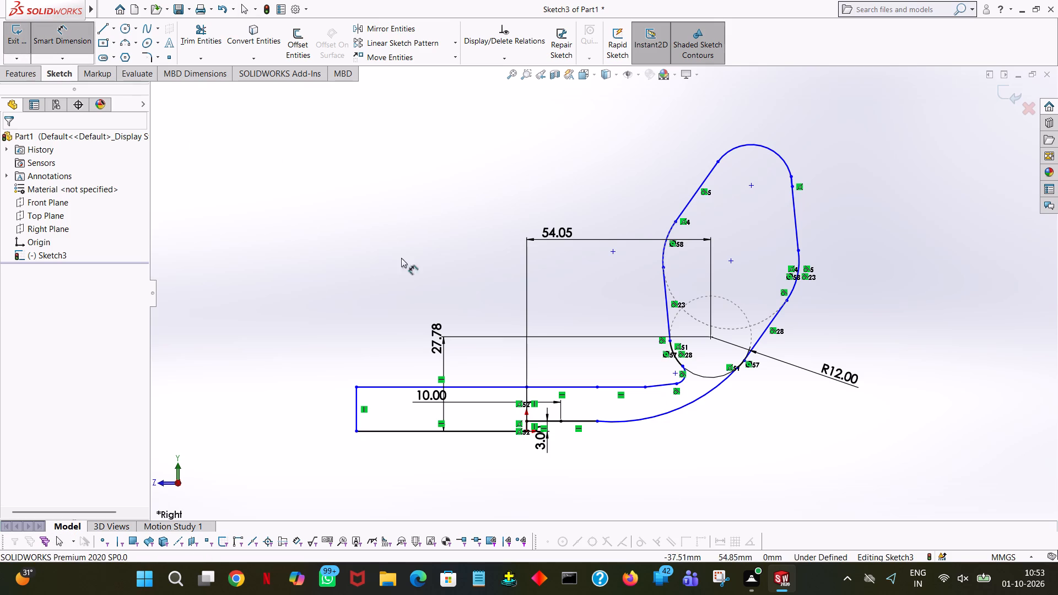
pyautogui.click(418, 385)
pyautogui.click(412, 455)
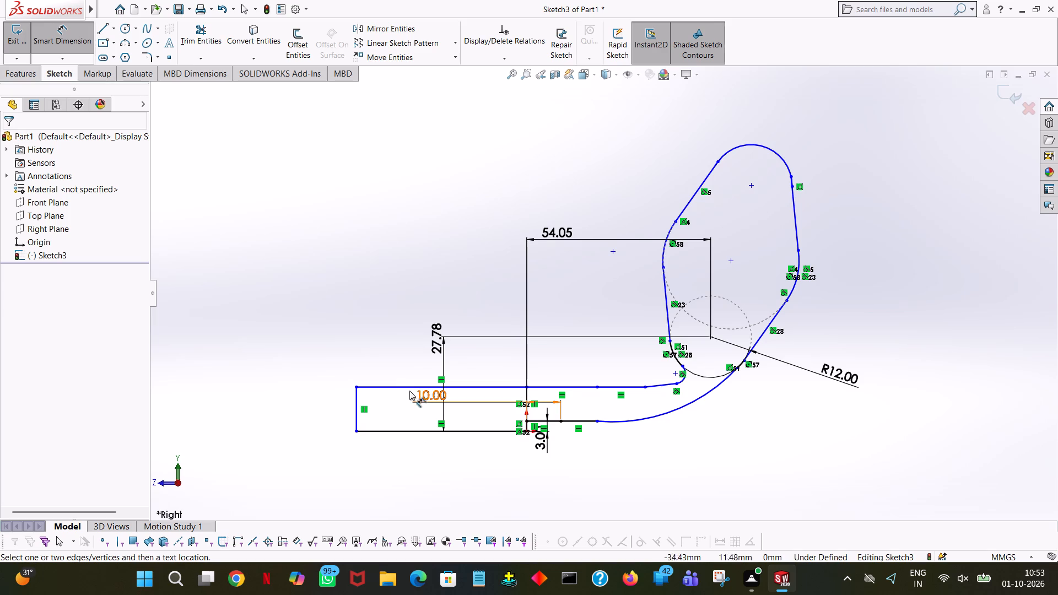
pyautogui.click(381, 389)
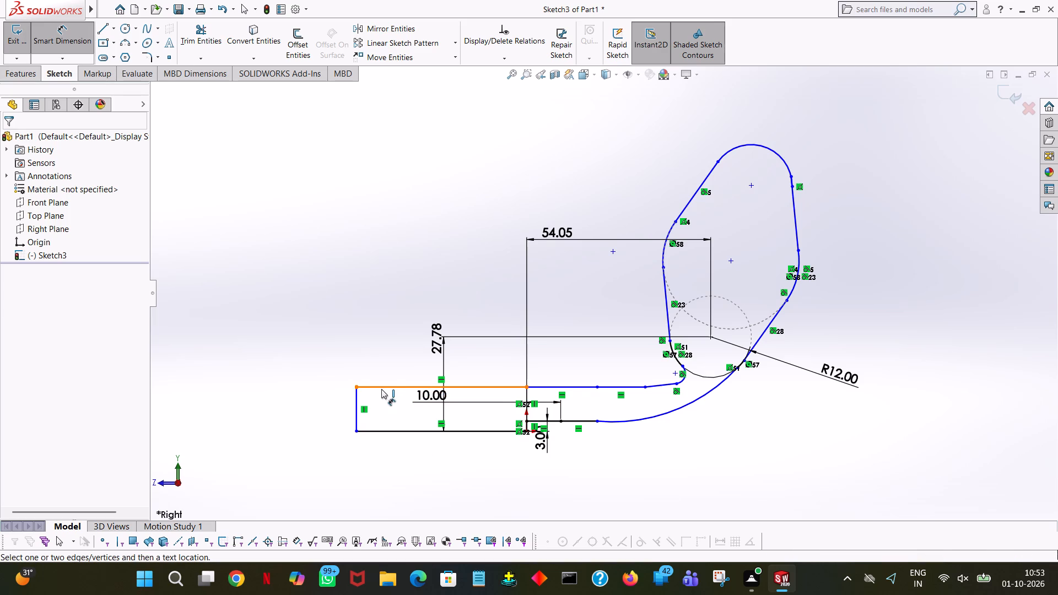
pyautogui.click(392, 493)
pyautogui.click(345, 478)
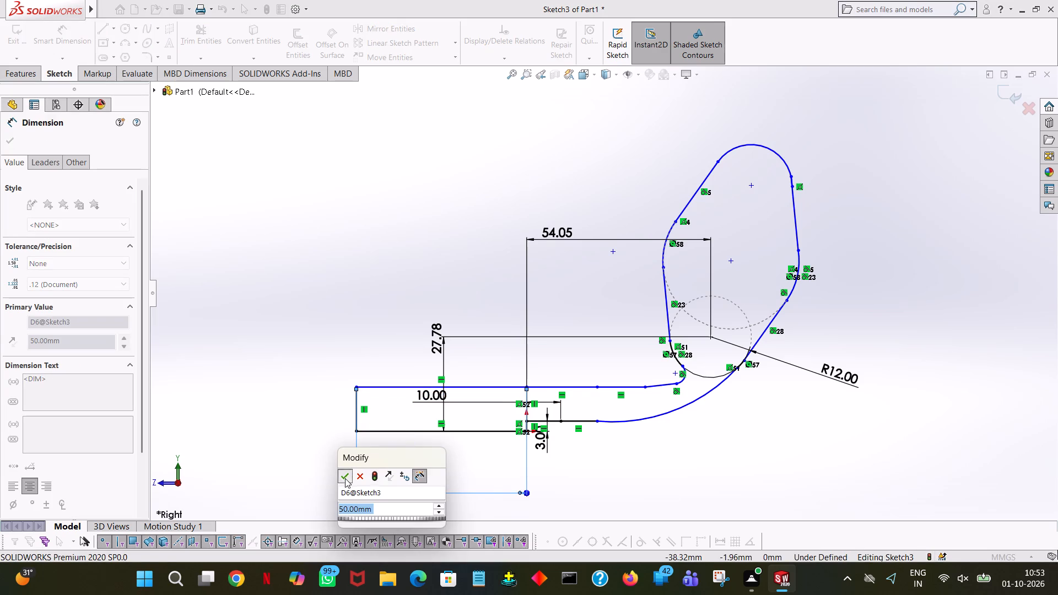
pyautogui.click(356, 413)
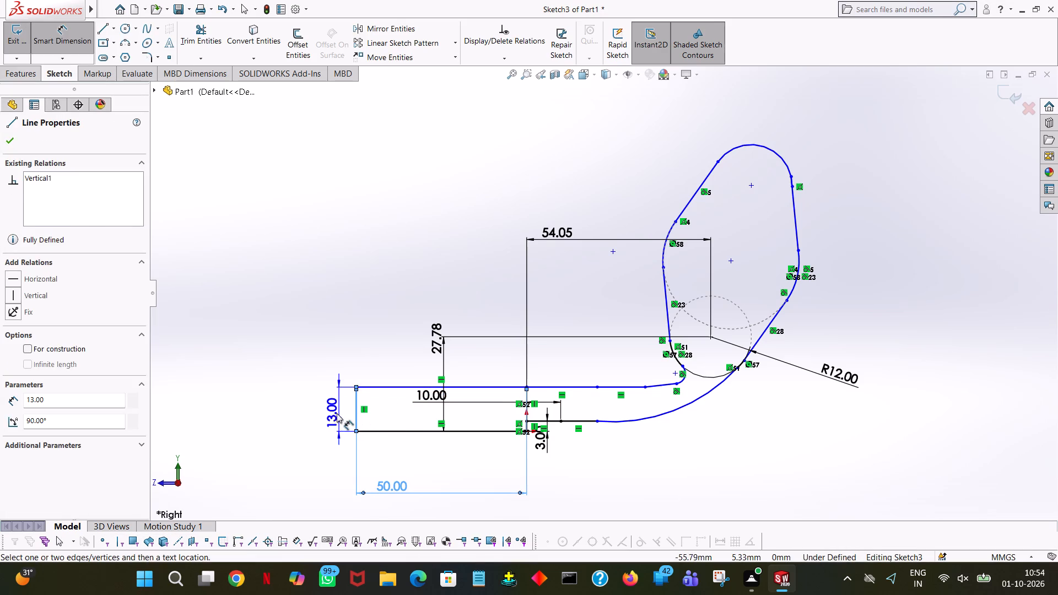
pyautogui.click(331, 413)
pyautogui.click(283, 397)
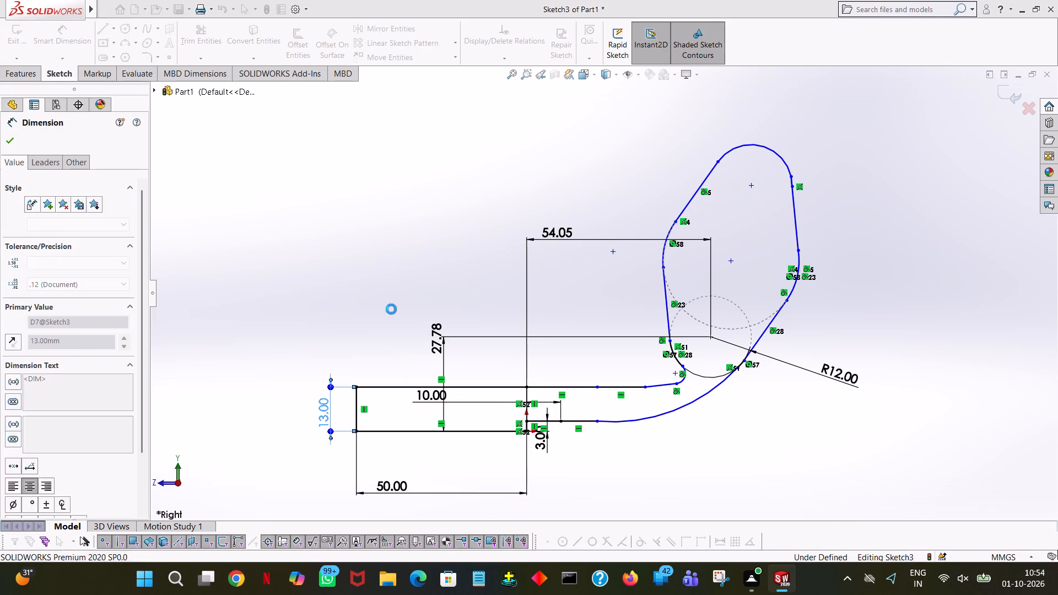
pyautogui.click(396, 305)
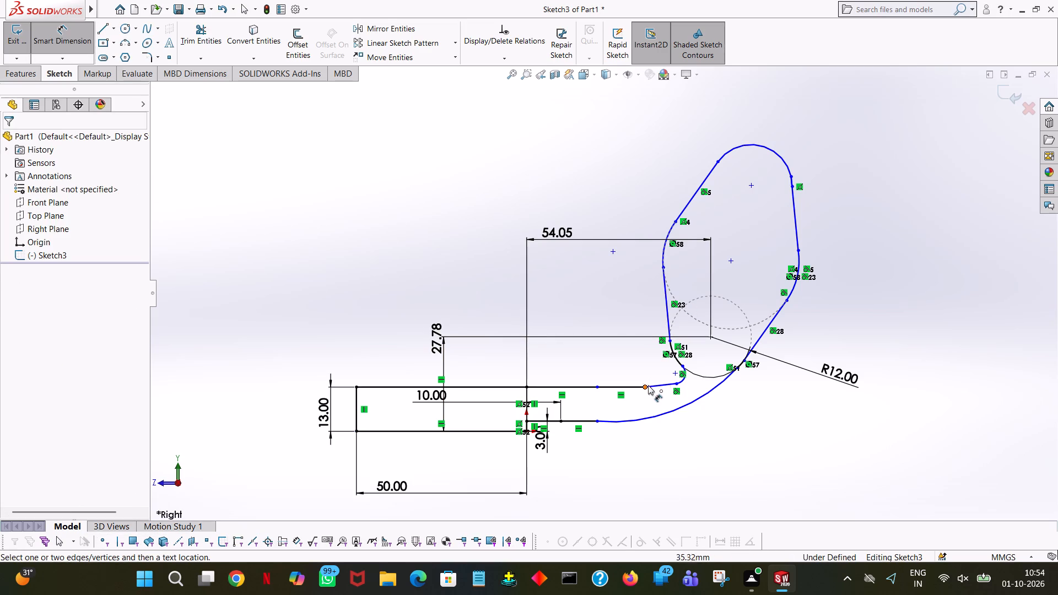
# Dimension the radius of the large lower arc joining the base to the socket profile.
pyautogui.click(630, 420)
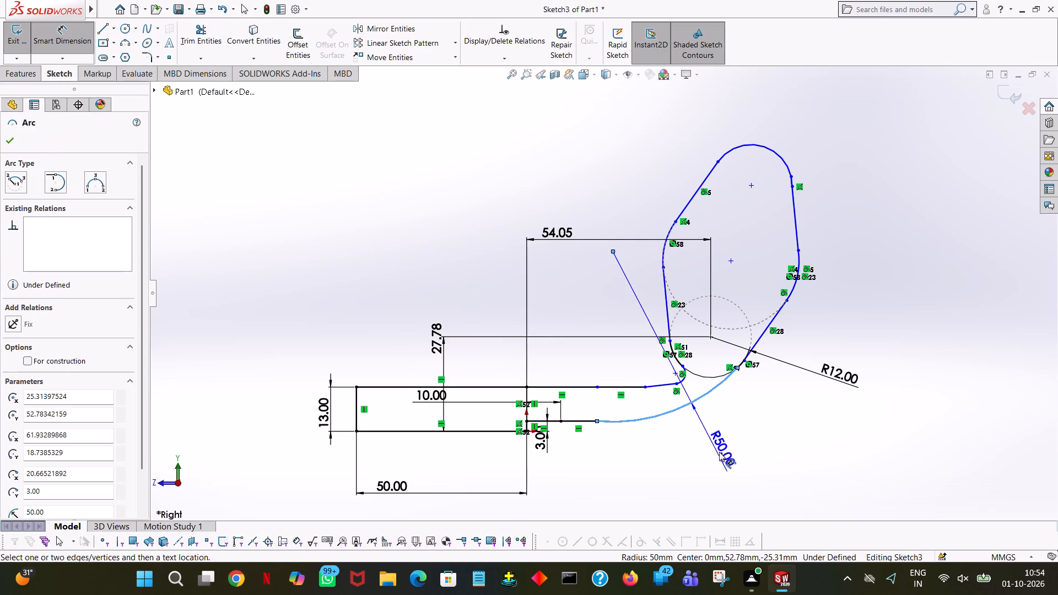
pyautogui.click(735, 453)
pyautogui.click(690, 437)
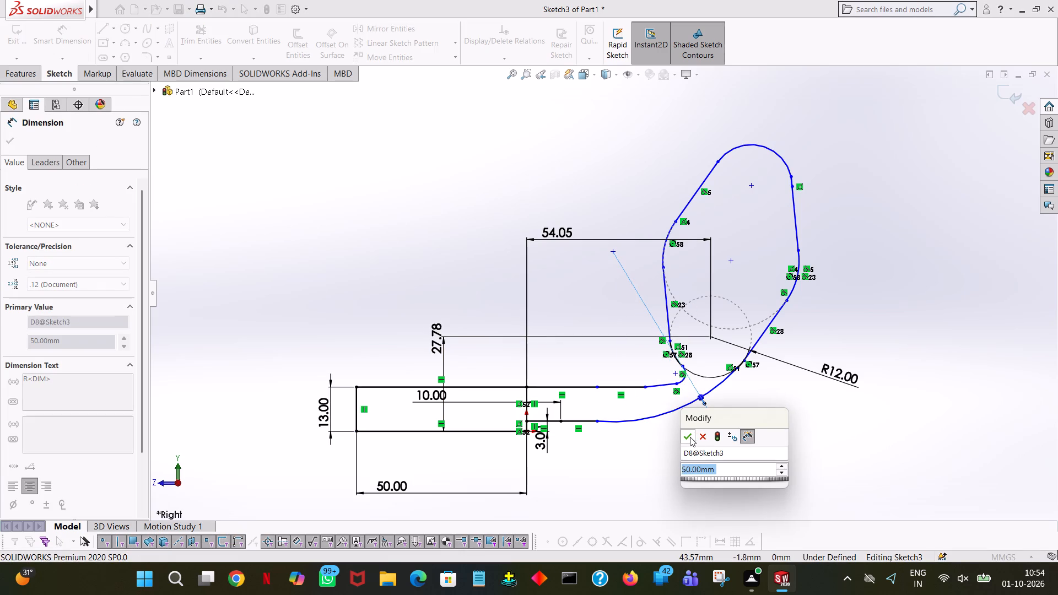
pyautogui.click(959, 358)
# Locate the large lower arc's centre from the origin with a vertical dimension and an aligned straight-line dimension.
pyautogui.click(709, 390)
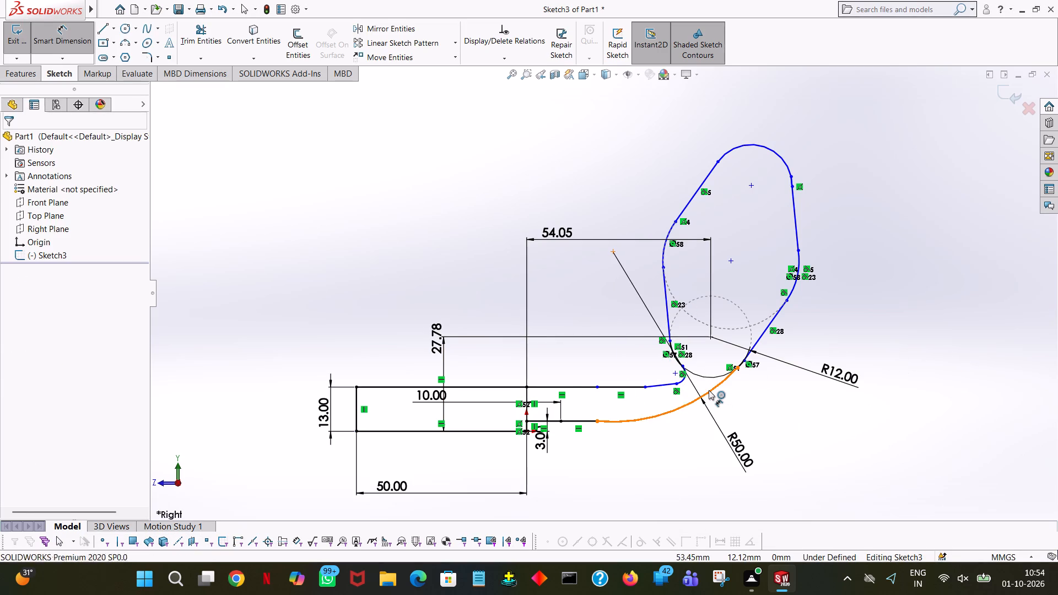
pyautogui.click(527, 432)
pyautogui.click(929, 375)
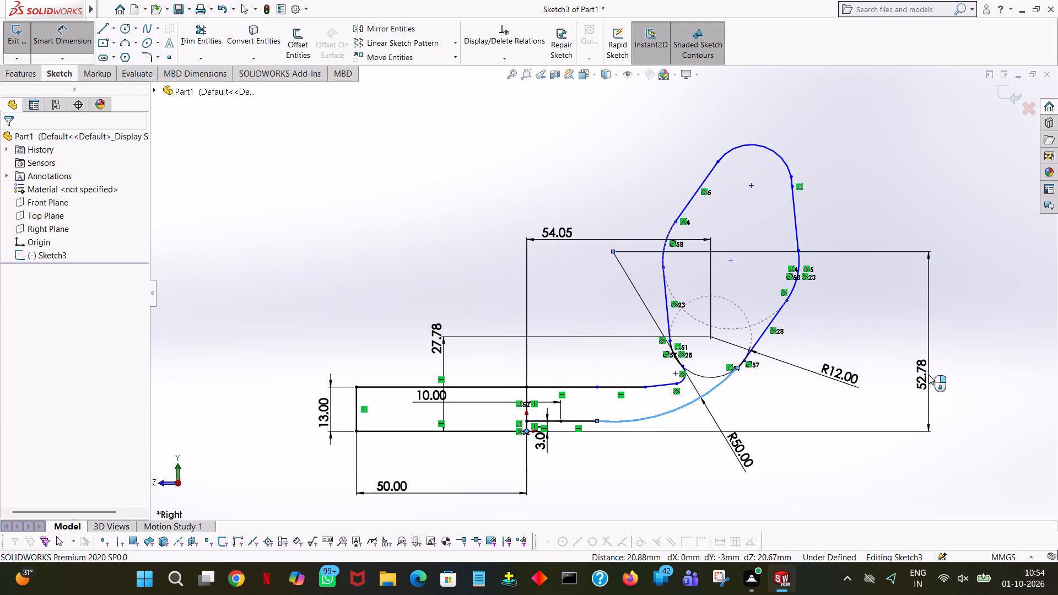
pyautogui.click(878, 359)
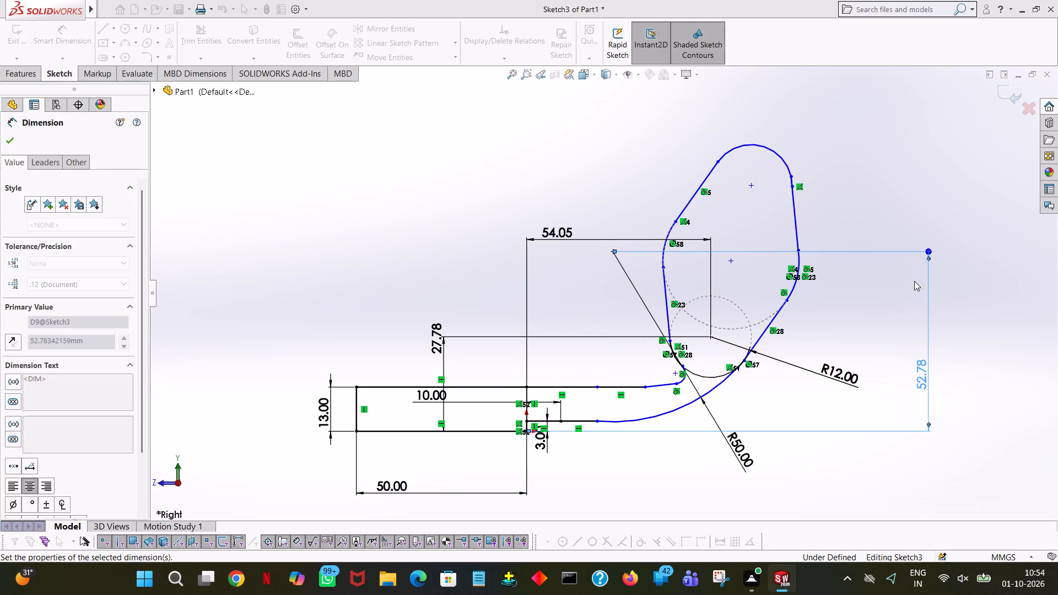
pyautogui.click(914, 281)
pyautogui.click(701, 399)
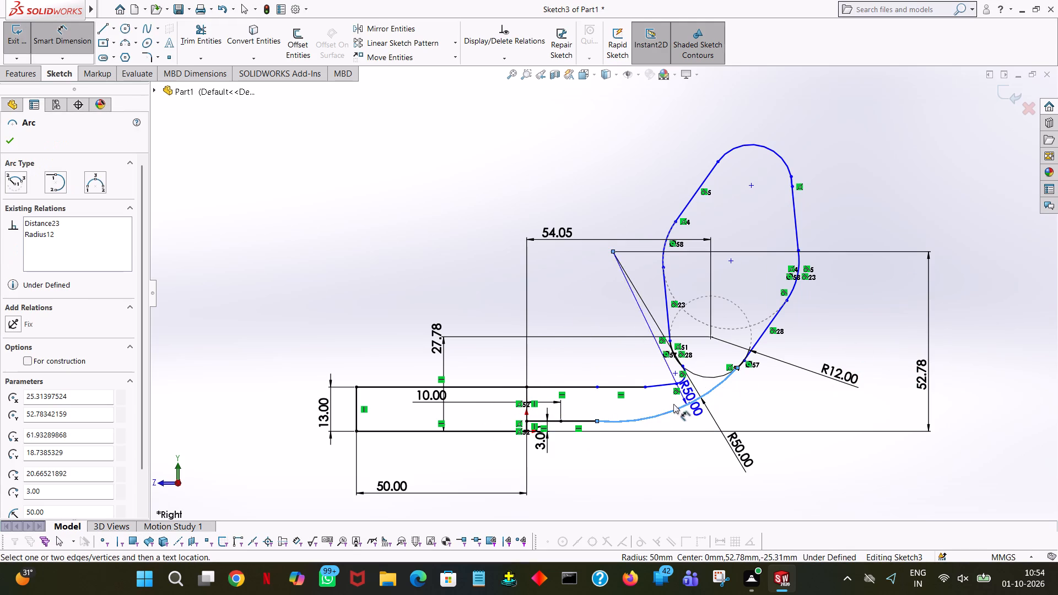
pyautogui.click(527, 431)
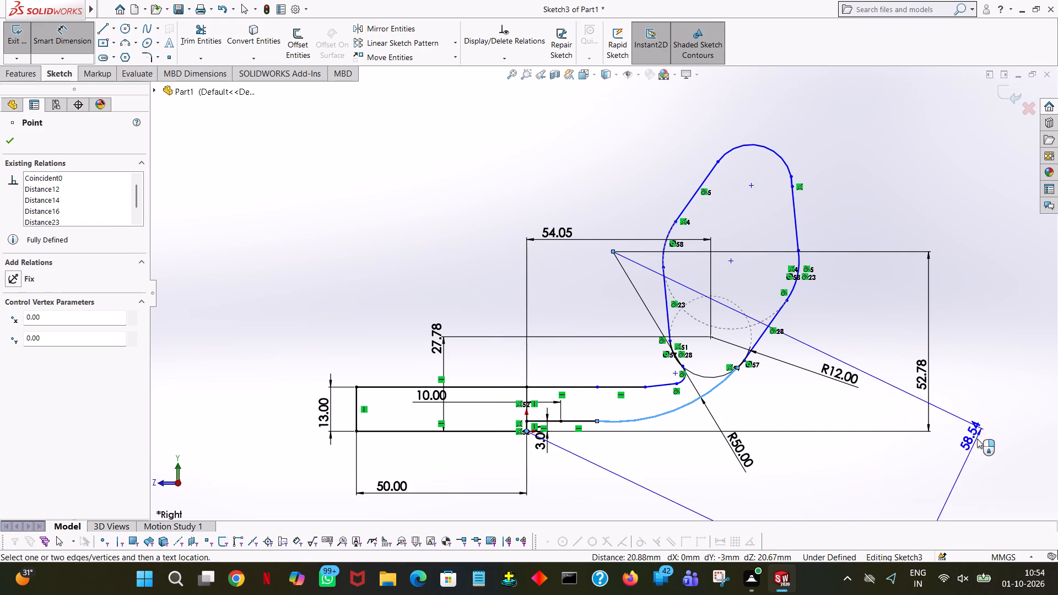
pyautogui.click(940, 458)
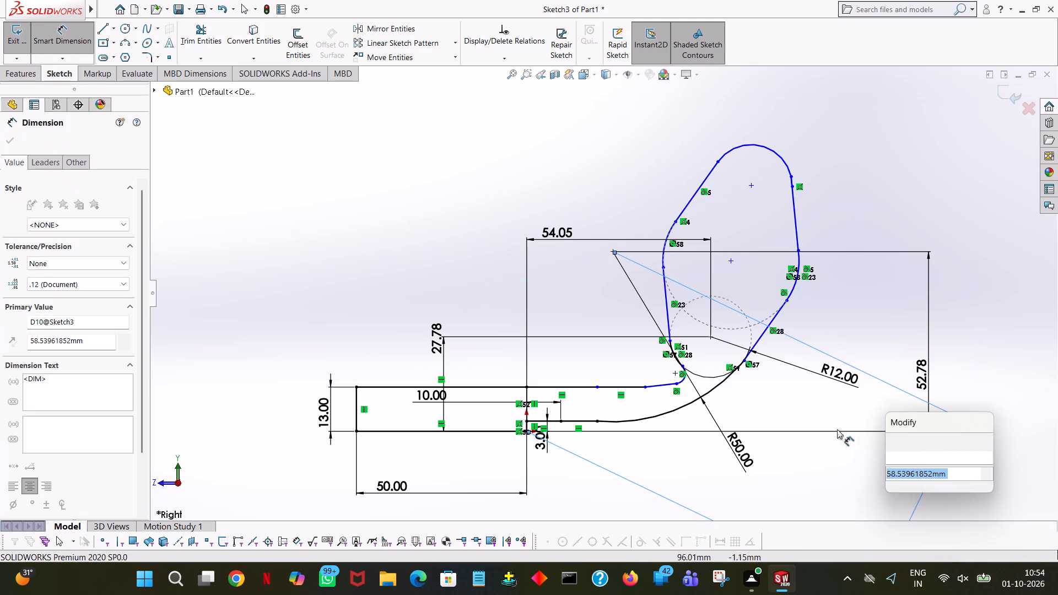
pyautogui.click(891, 446)
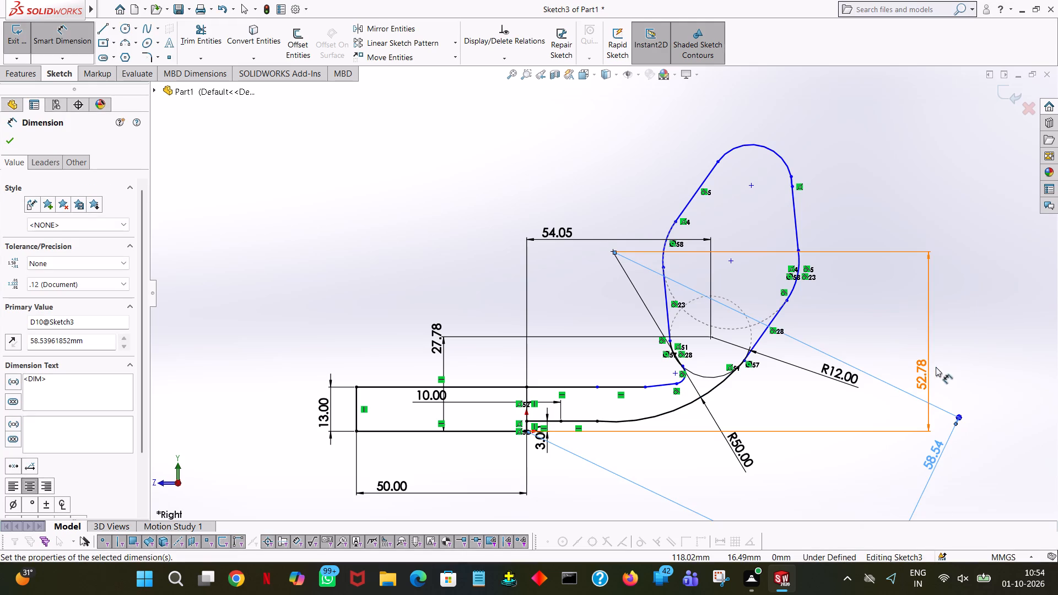
pyautogui.click(963, 330)
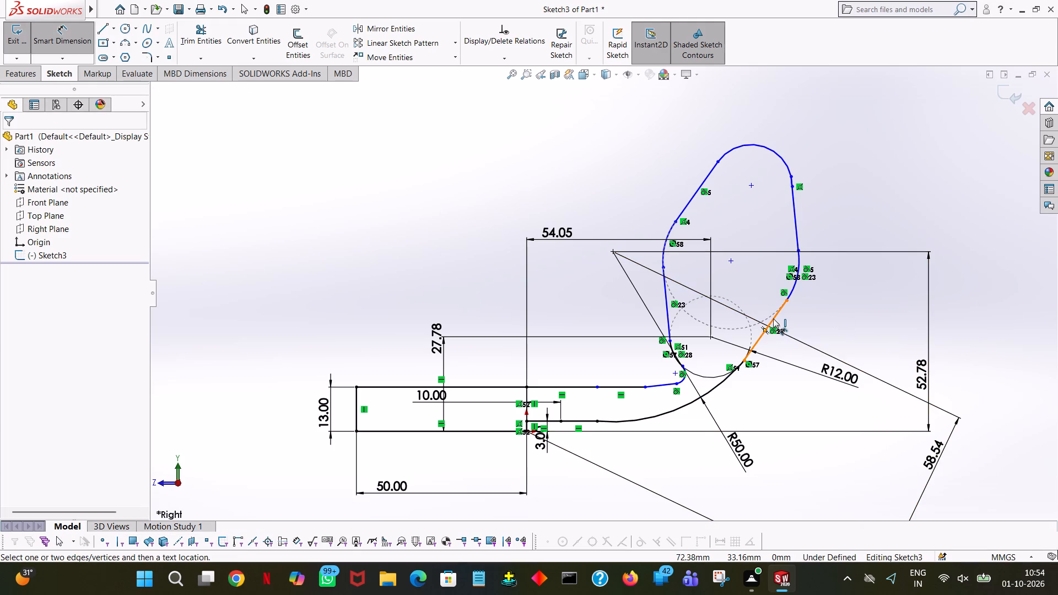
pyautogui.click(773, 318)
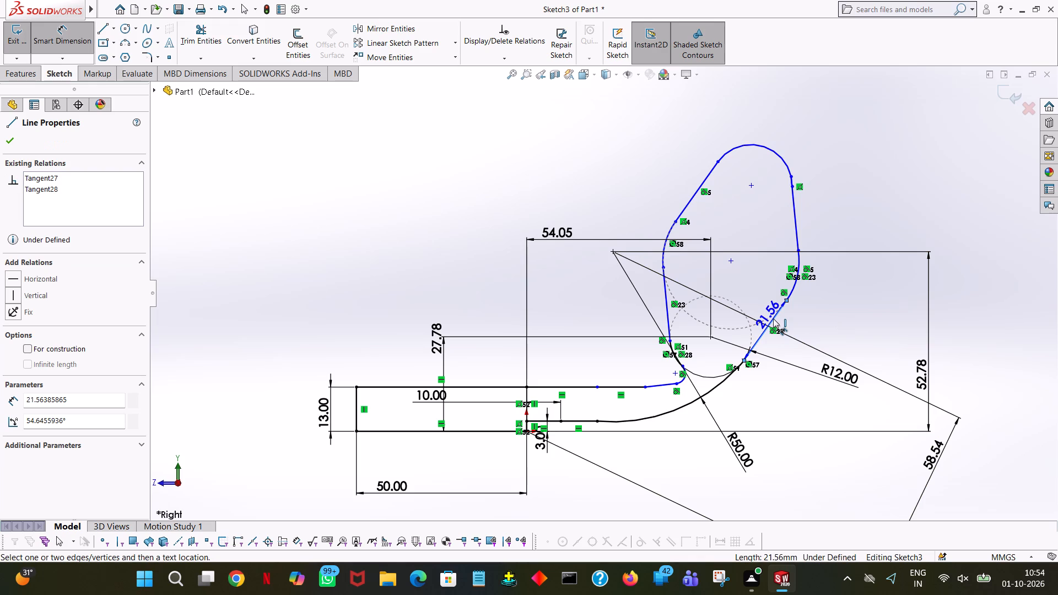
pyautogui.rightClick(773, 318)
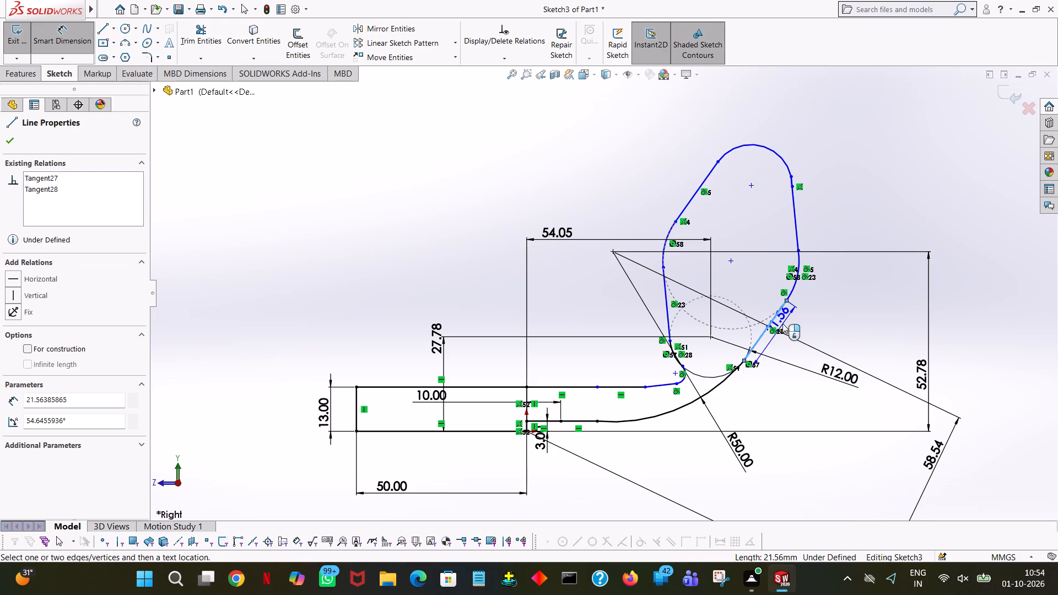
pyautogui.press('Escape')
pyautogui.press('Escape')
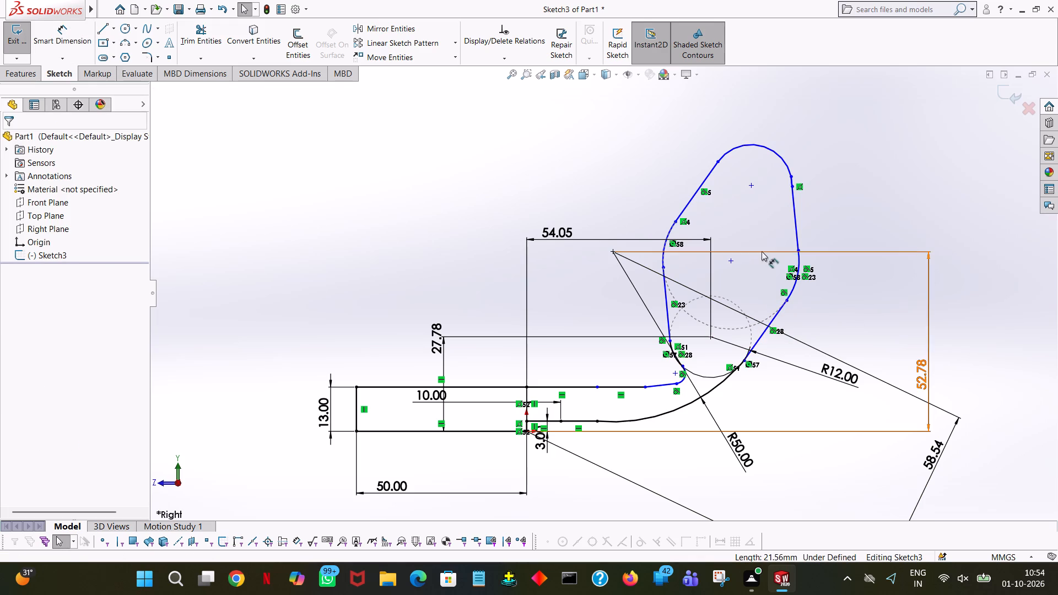
# Dimension the radius of the socket's larger middle arc on its outer side, away from the base.
pyautogui.click(800, 263)
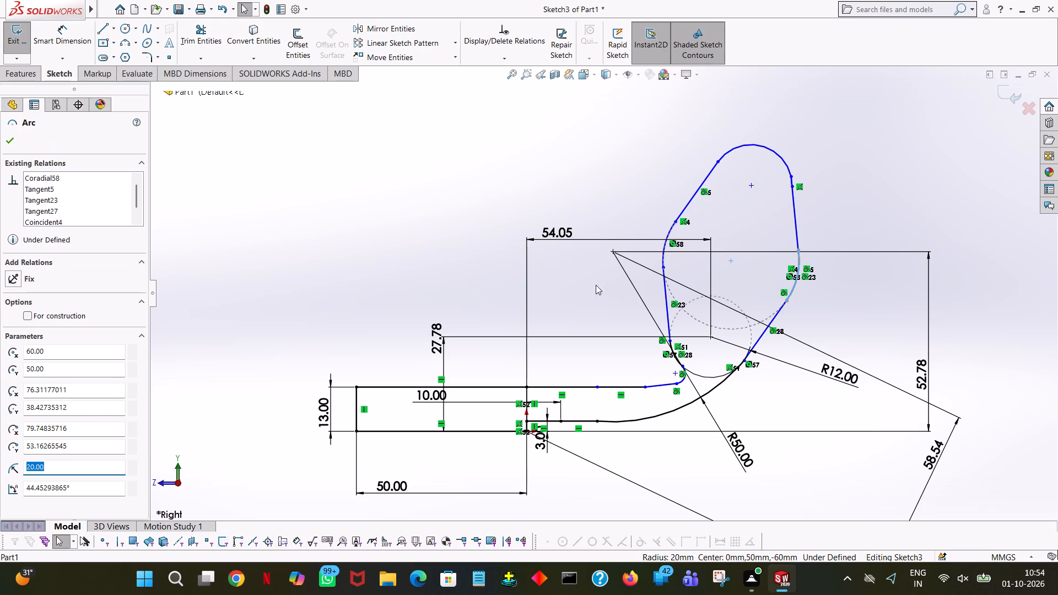
pyautogui.click(67, 35)
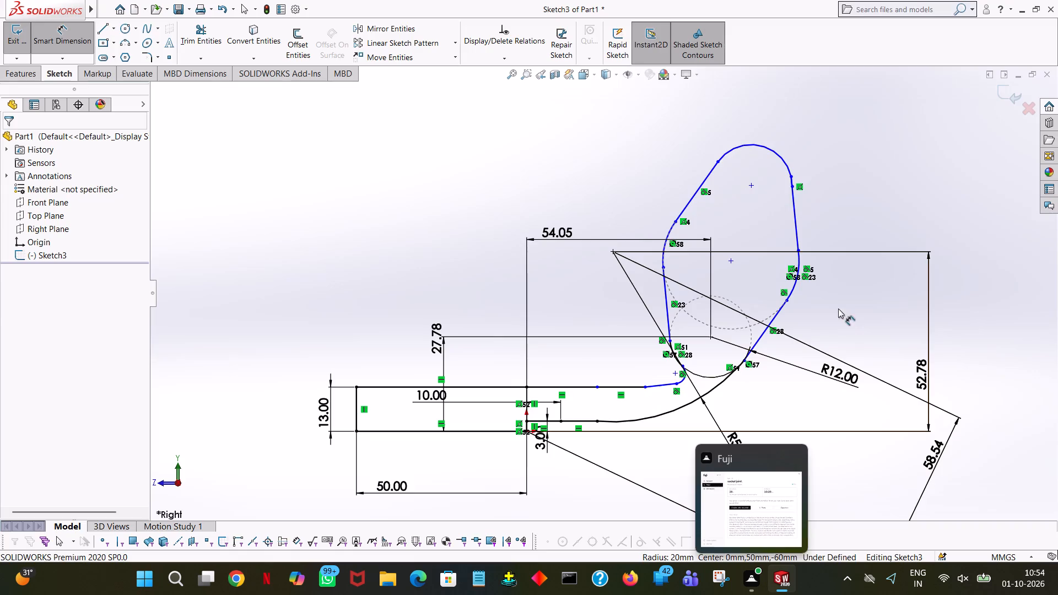
pyautogui.click(802, 266)
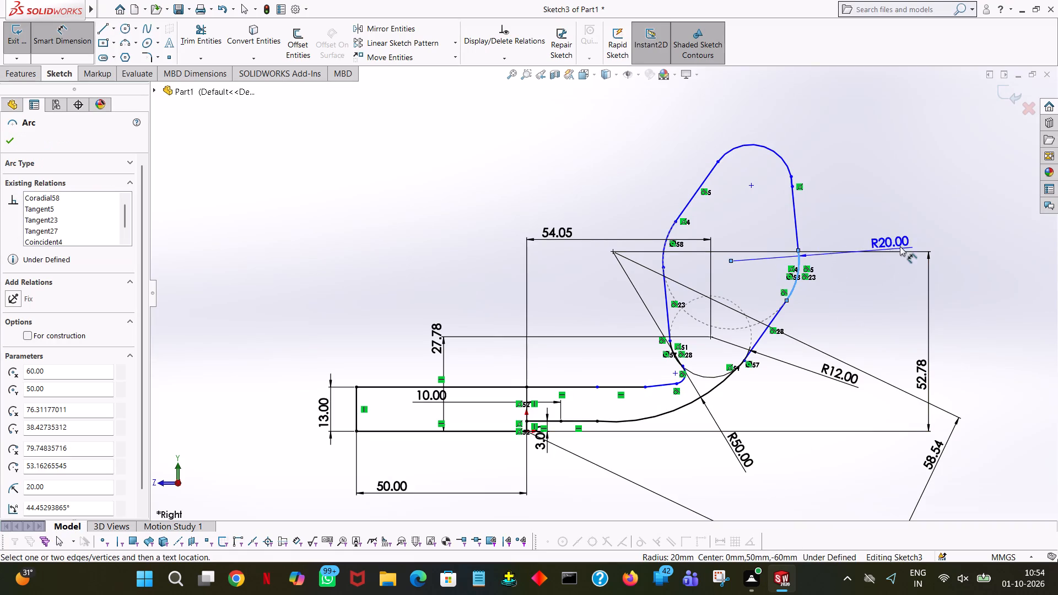
pyautogui.click(908, 244)
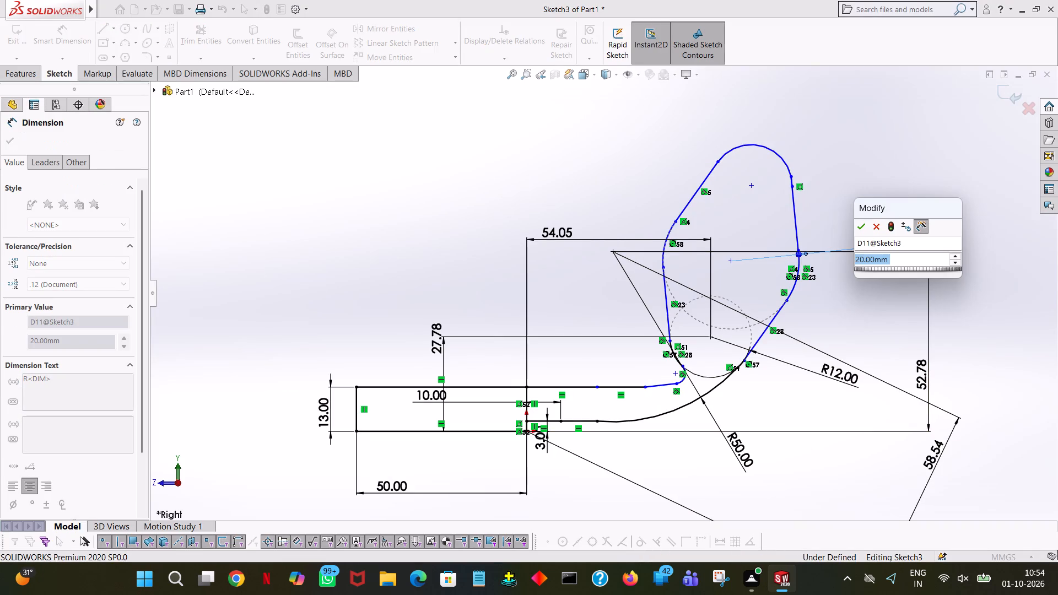
pyautogui.click(865, 226)
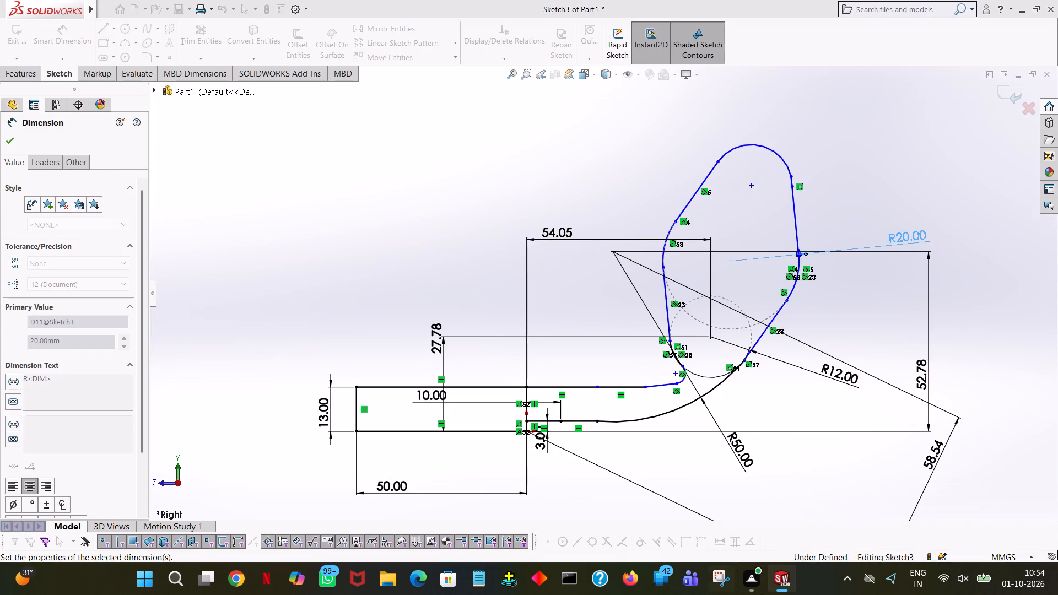
pyautogui.click(899, 117)
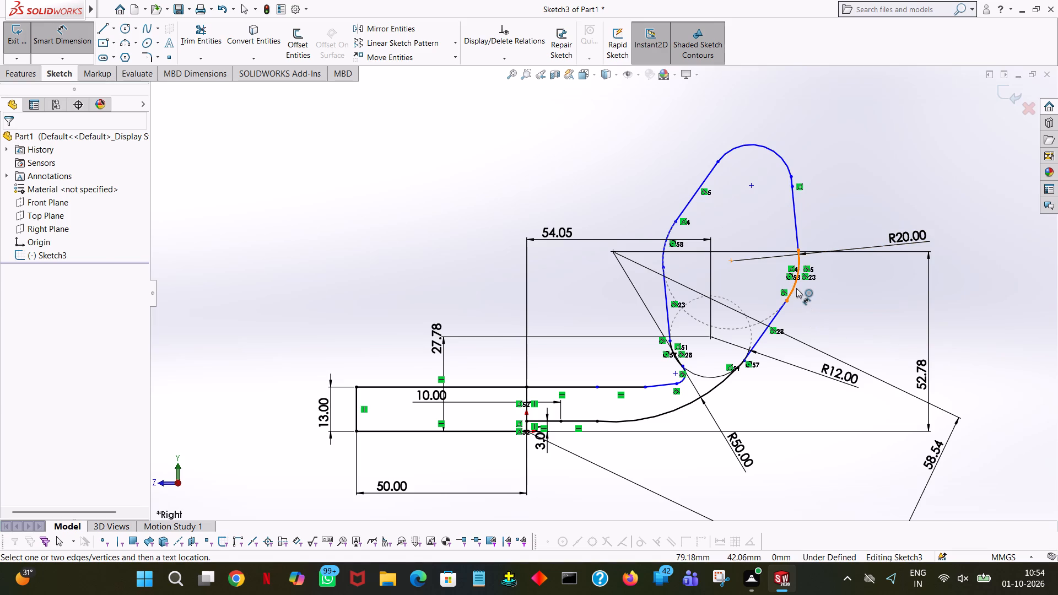
# Dimension the vertical distance from the origin to the centre of the socket's middle arc.
pyautogui.click(796, 288)
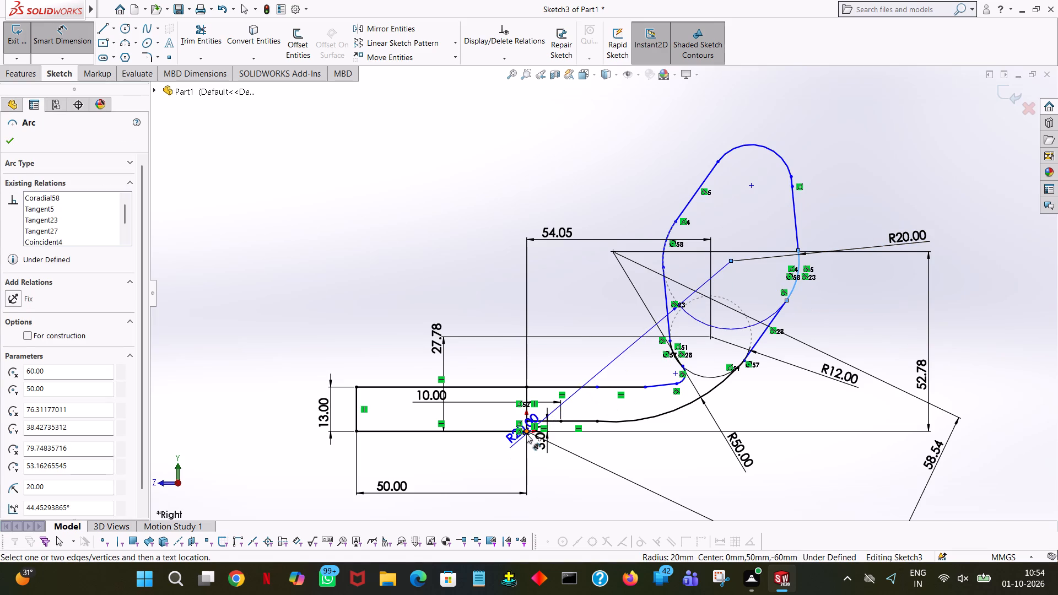
pyautogui.click(526, 434)
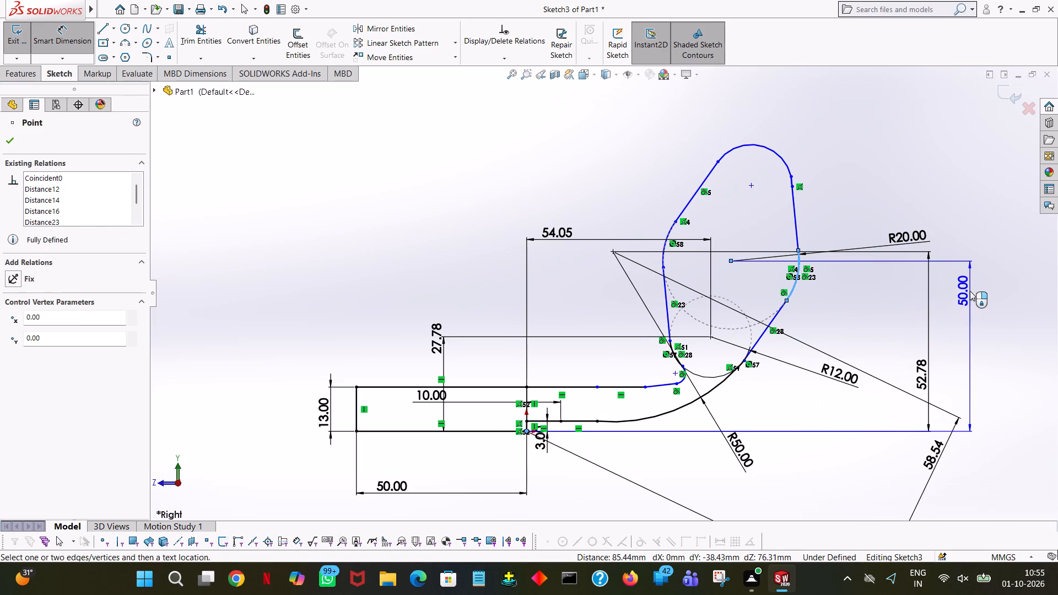
pyautogui.click(970, 291)
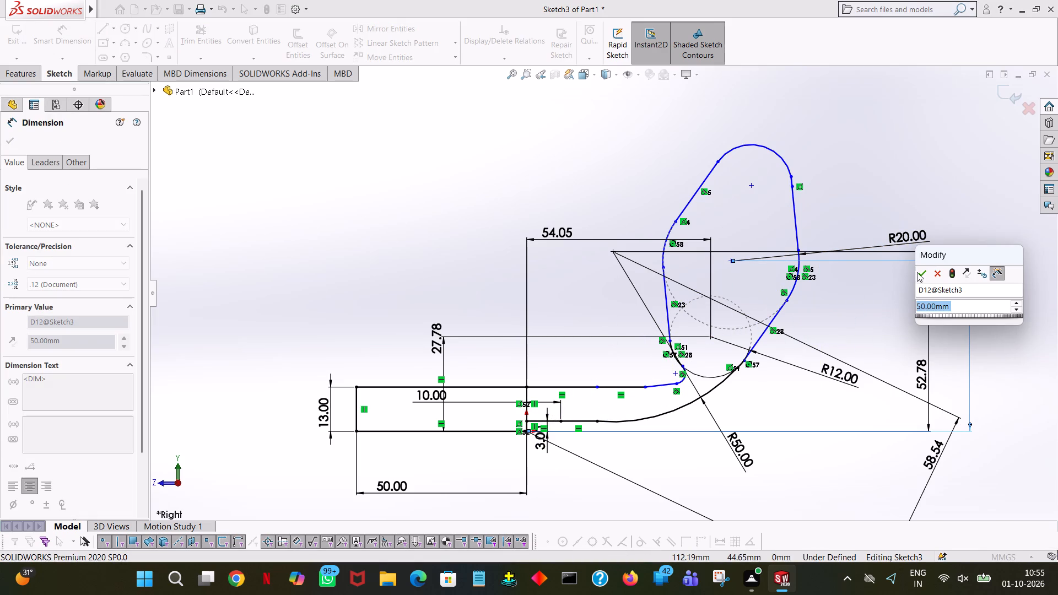
pyautogui.click(918, 275)
pyautogui.click(896, 127)
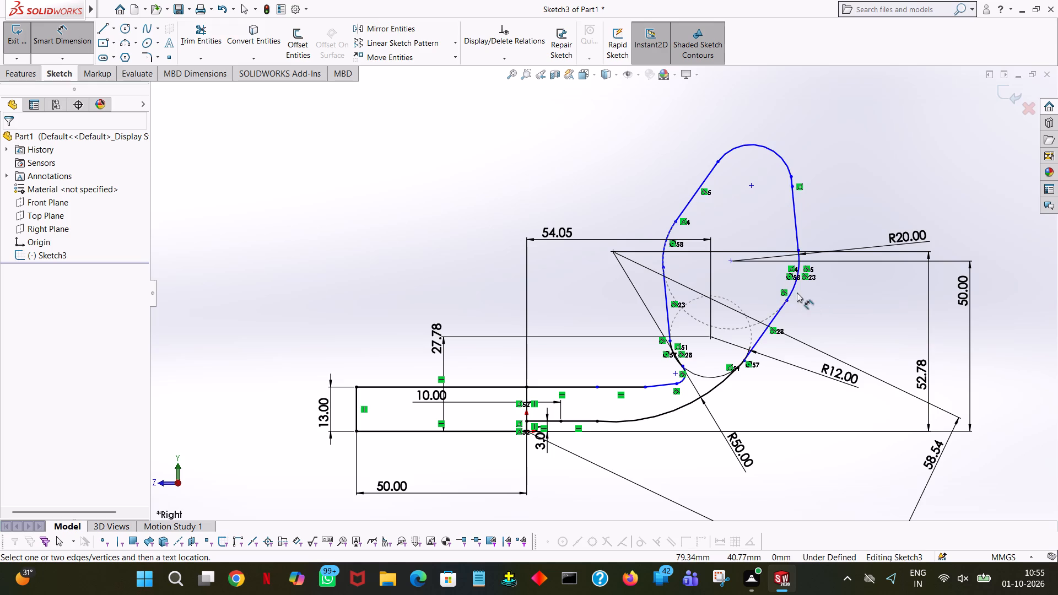
# Dimension the aligned distance between the centres of the socket's middle arc and the large lower joining arc.
pyautogui.click(794, 288)
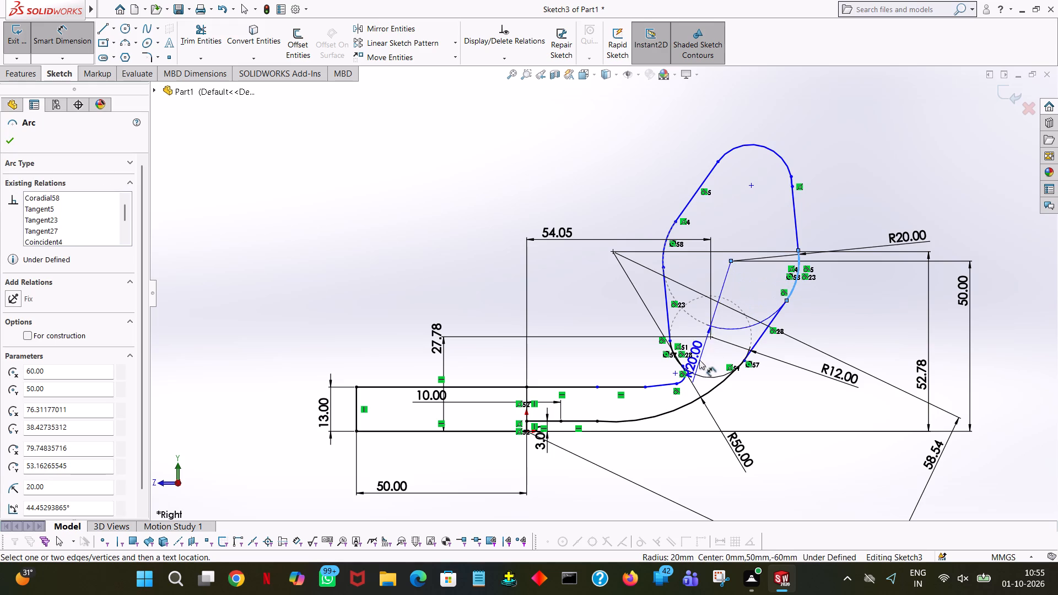
pyautogui.click(725, 376)
pyautogui.click(575, 143)
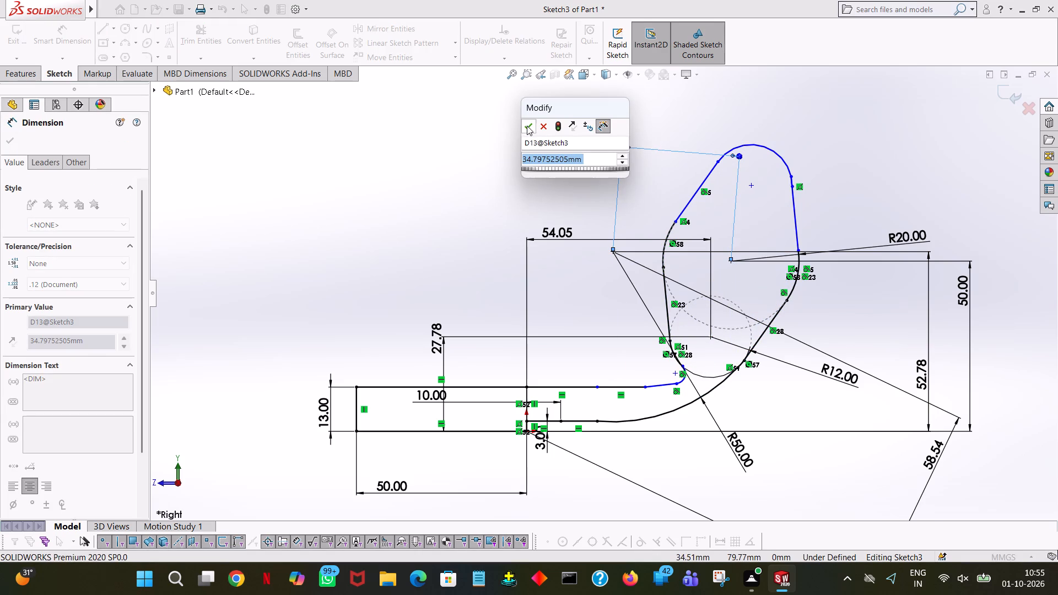
pyautogui.click(527, 126)
pyautogui.click(934, 144)
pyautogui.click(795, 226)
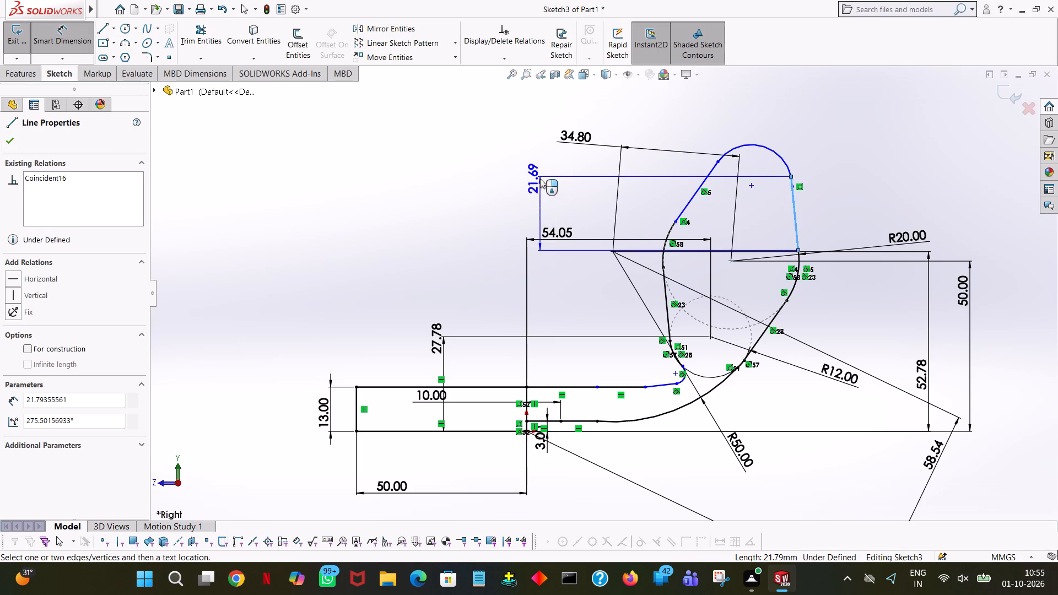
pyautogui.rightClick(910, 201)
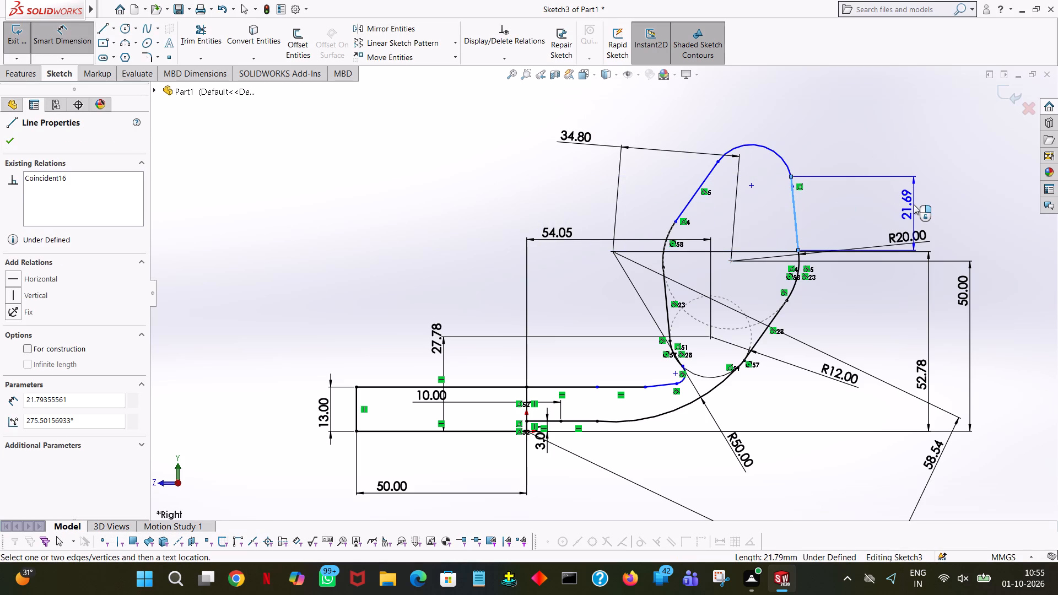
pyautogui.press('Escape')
# Dimension the radius of the arc at the very top of the socket profile.
pyautogui.click(770, 153)
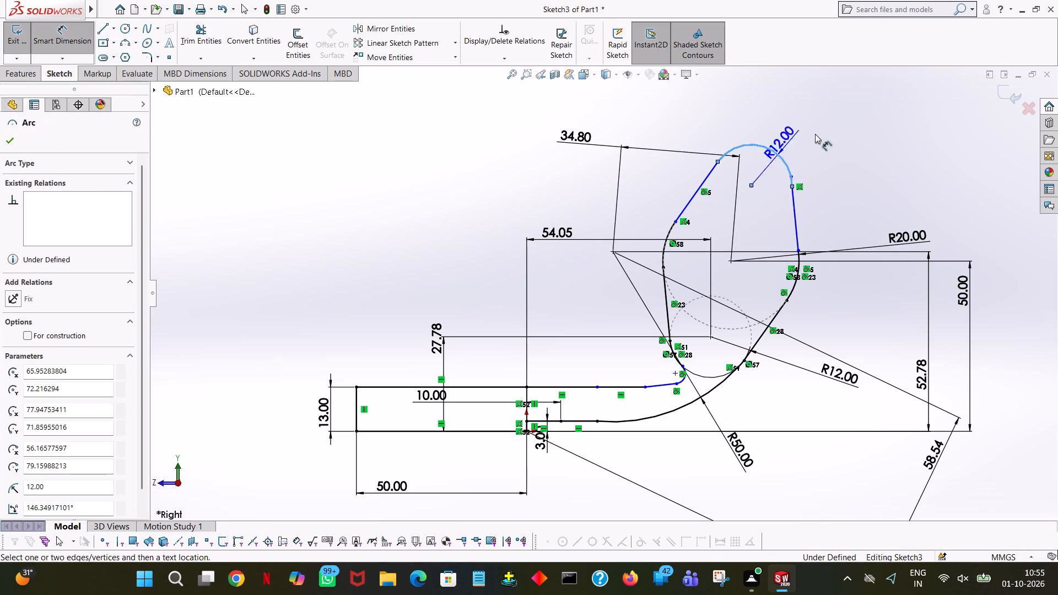
pyautogui.click(841, 120)
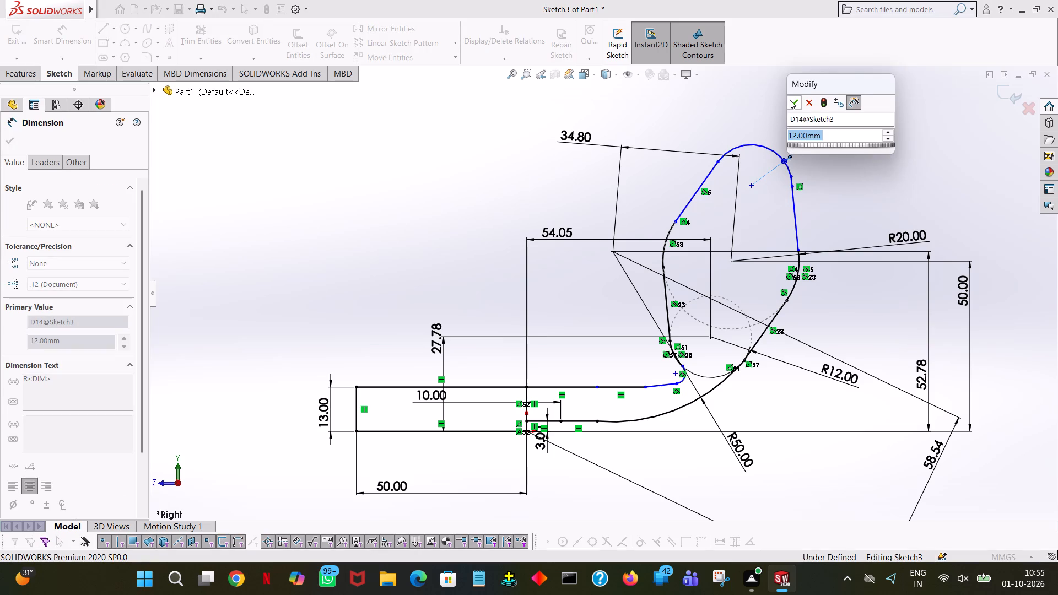
pyautogui.click(790, 100)
pyautogui.click(930, 128)
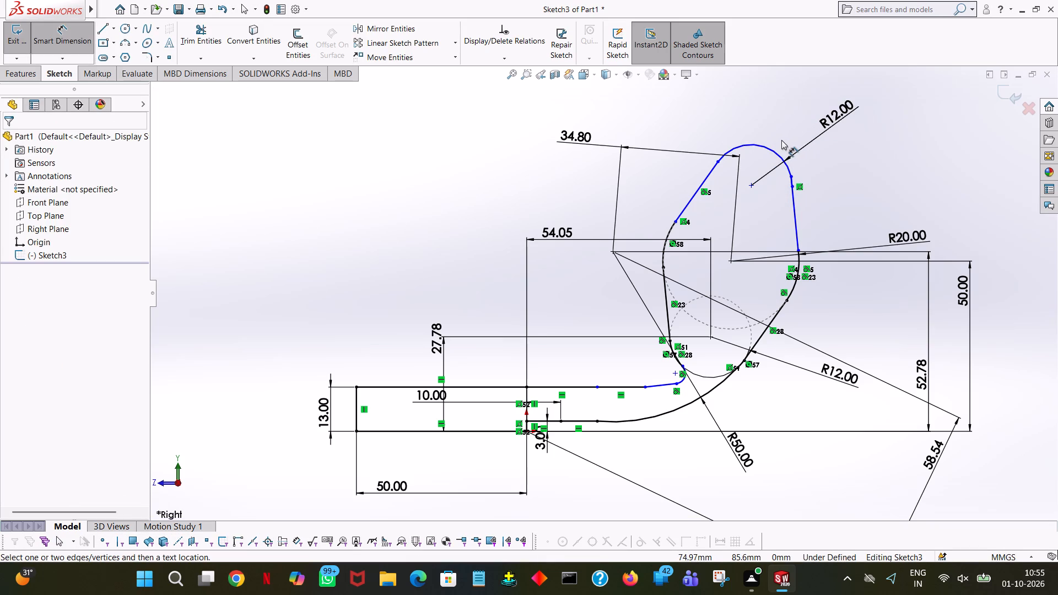
# Locate the socket's top arc centre from the large lower joining arc's centre with an aligned dimension and a horizontal dimension.
pyautogui.click(760, 143)
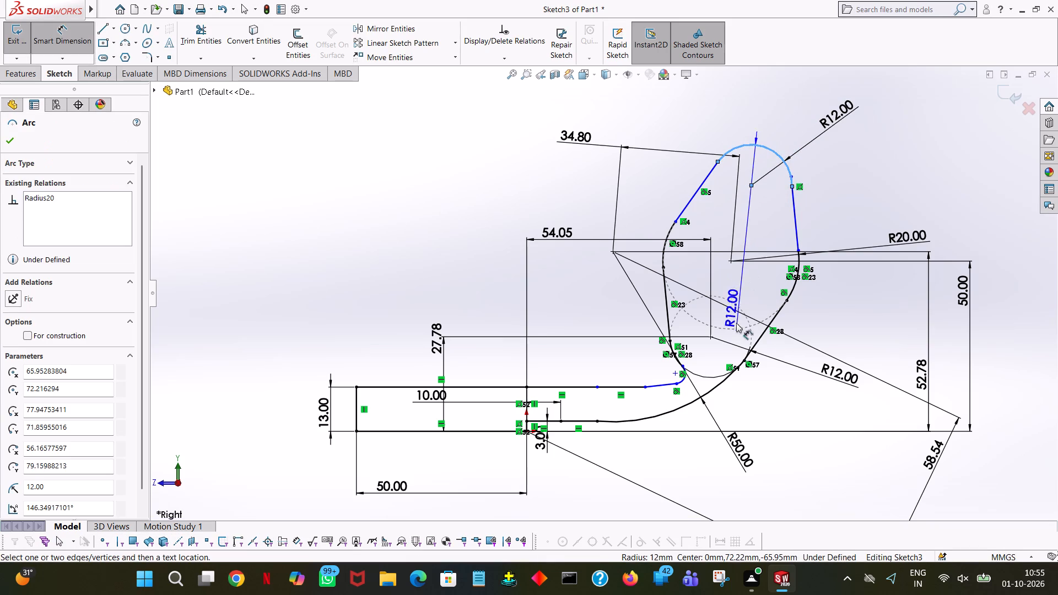
pyautogui.click(730, 374)
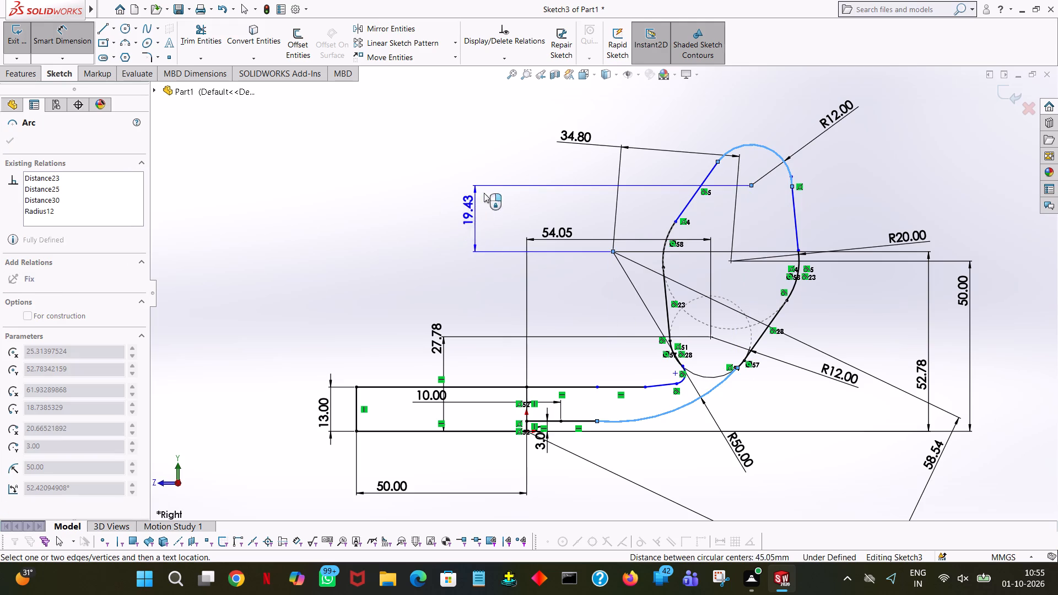
pyautogui.click(426, 166)
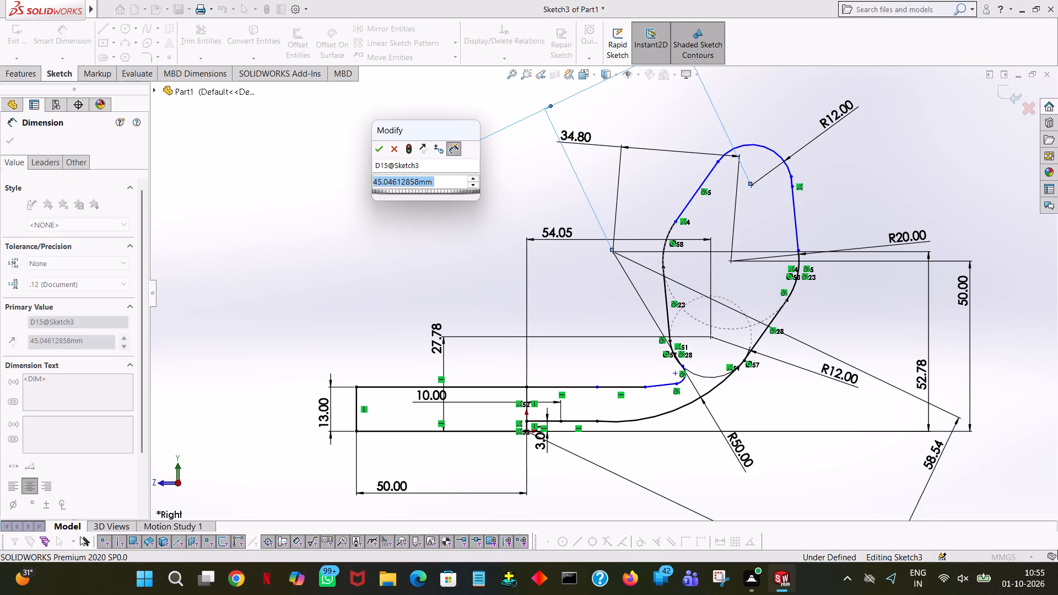
pyautogui.click(384, 149)
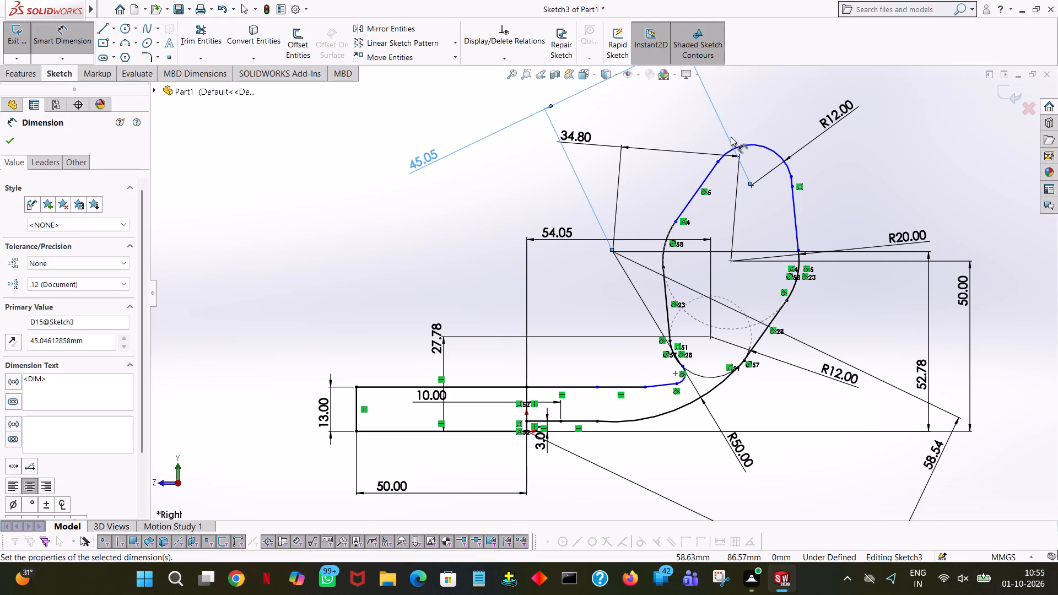
pyautogui.click(752, 145)
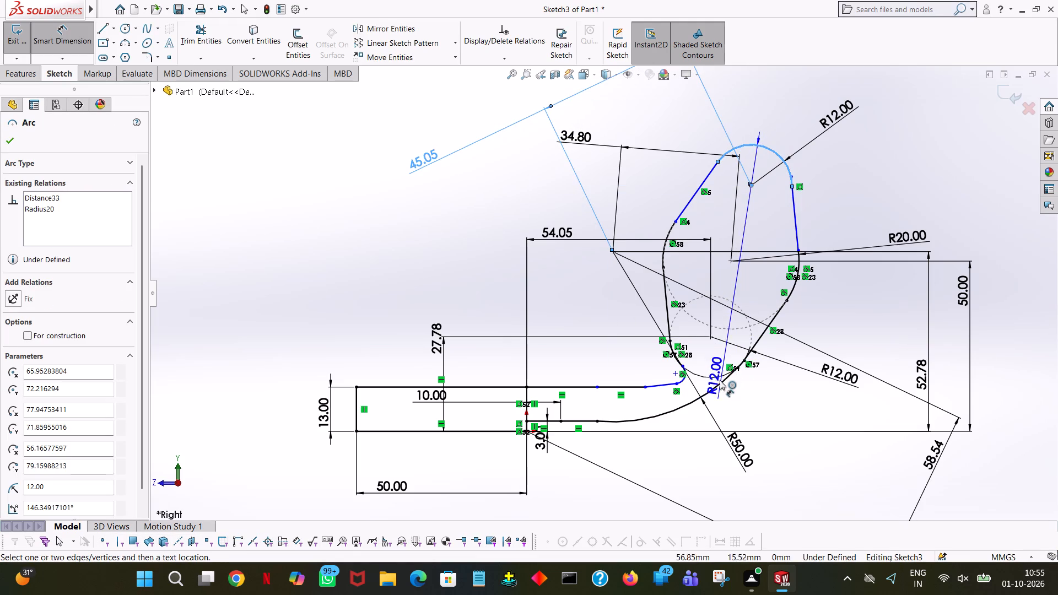
pyautogui.click(719, 381)
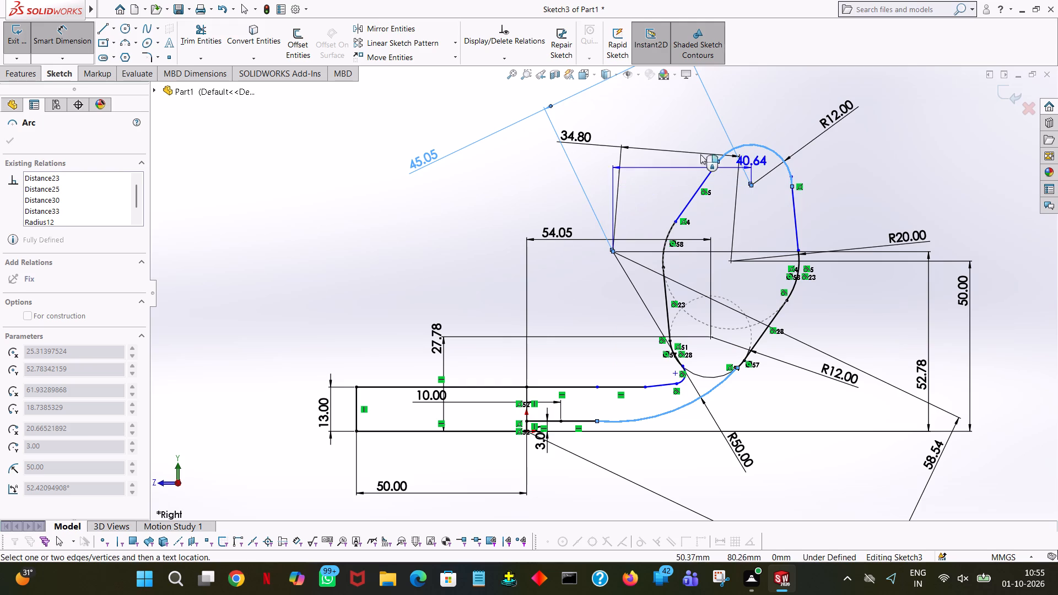
pyautogui.click(719, 115)
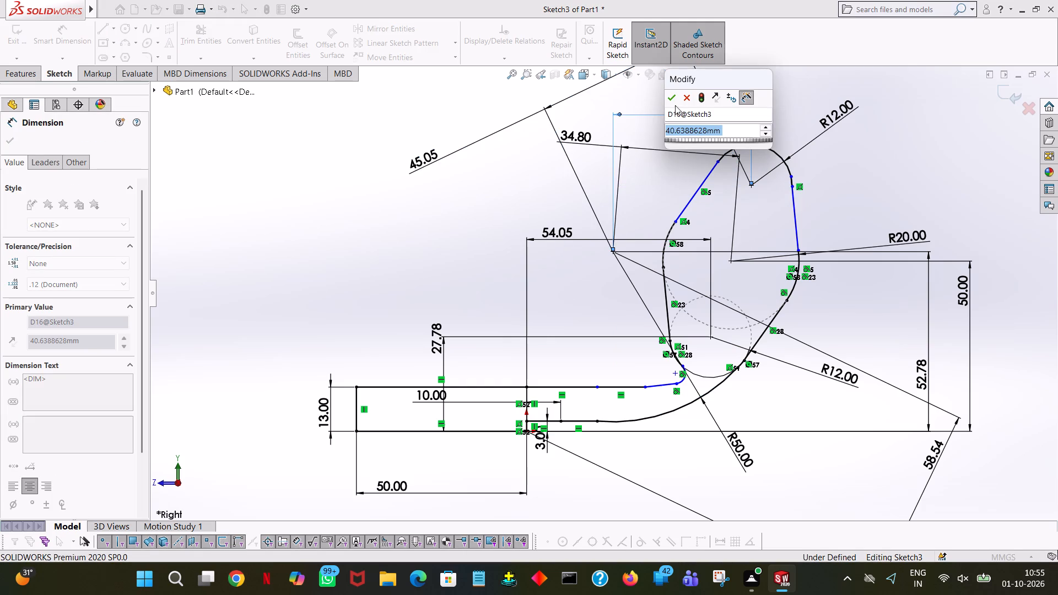
pyautogui.click(674, 99)
pyautogui.click(896, 144)
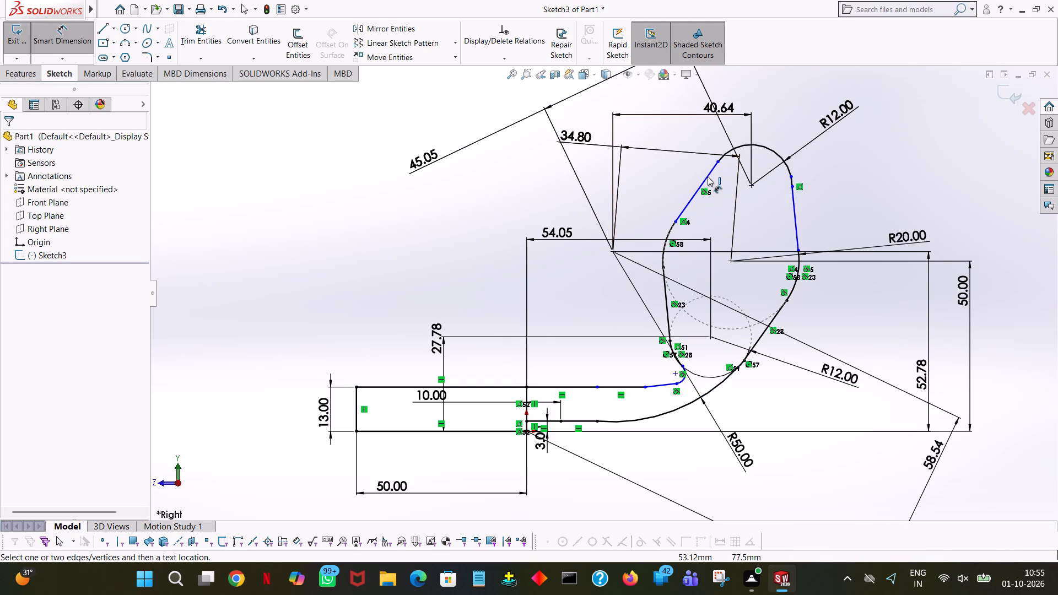
# Dimension the vertical height of the slanted socket line joining the middle and top arcs on the base side.
pyautogui.click(919, 183)
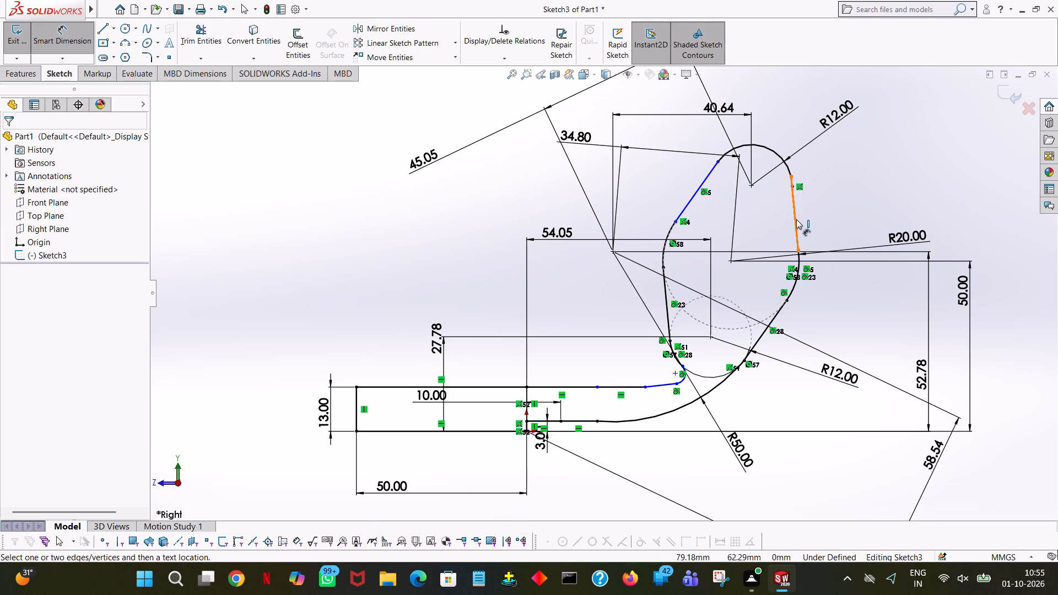
pyautogui.click(693, 198)
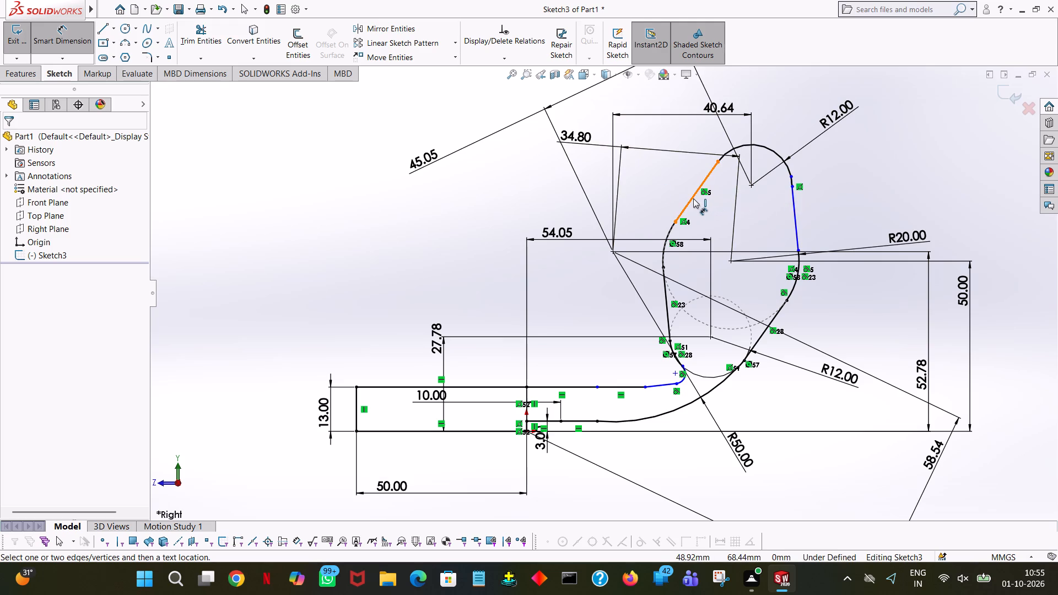
pyautogui.click(639, 180)
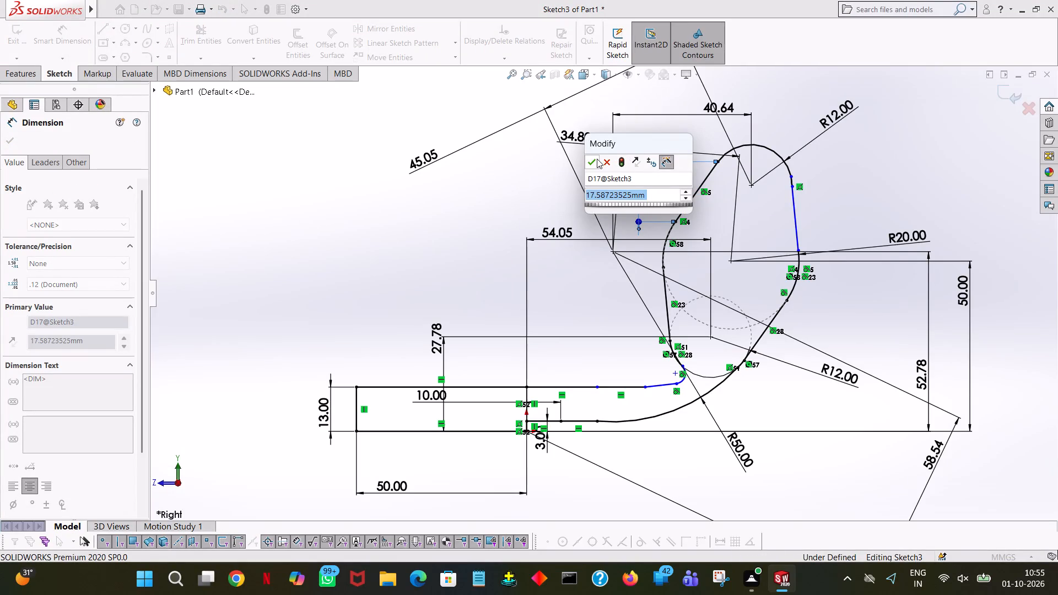
pyautogui.click(589, 159)
pyautogui.click(895, 181)
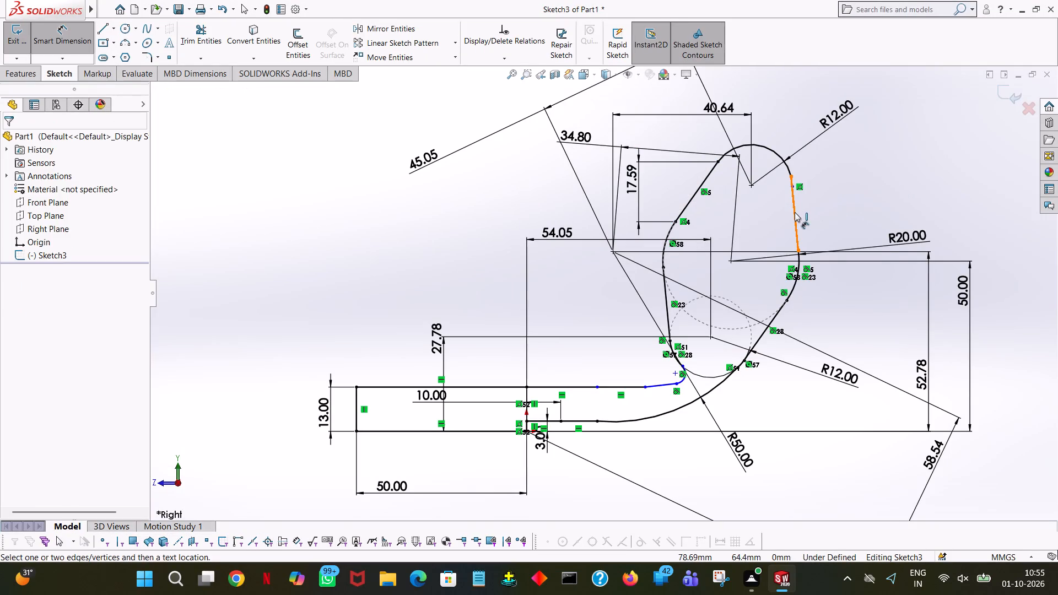
# Dimension the vertical height of the steep socket line on the outer side, away from the base.
pyautogui.click(795, 212)
pyautogui.click(889, 205)
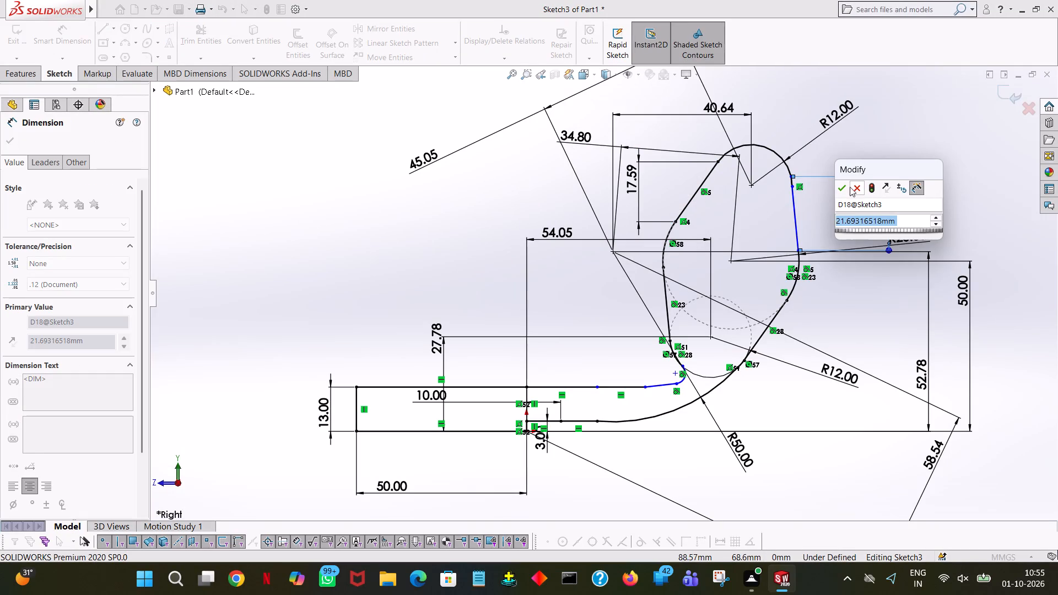
pyautogui.click(842, 187)
pyautogui.click(964, 143)
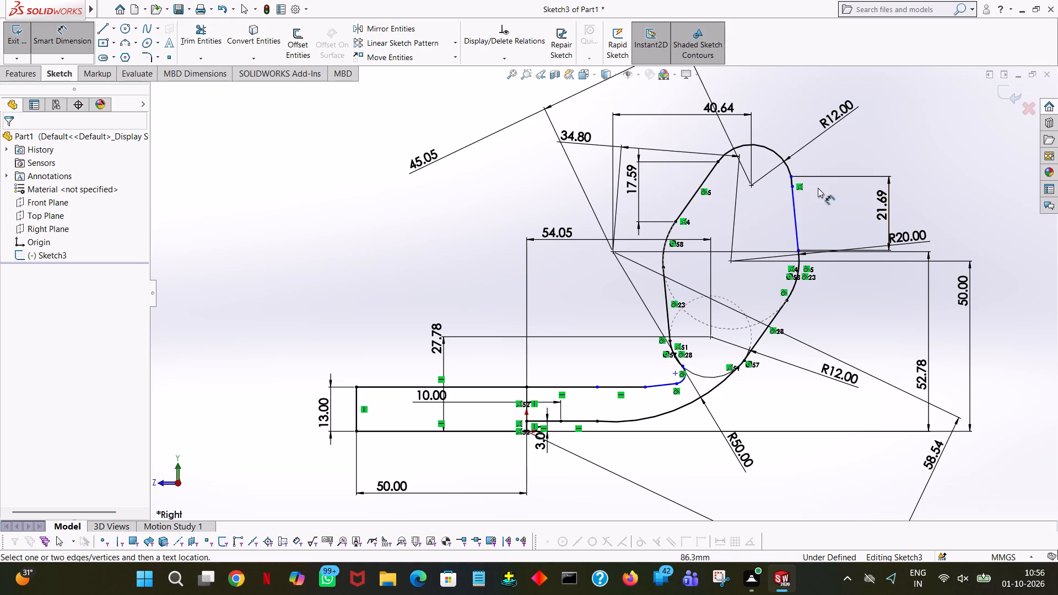
# Dimension the vertical distance from the outer socket line's lower endpoint to the top arc's endpoint on that line.
pyautogui.click(798, 249)
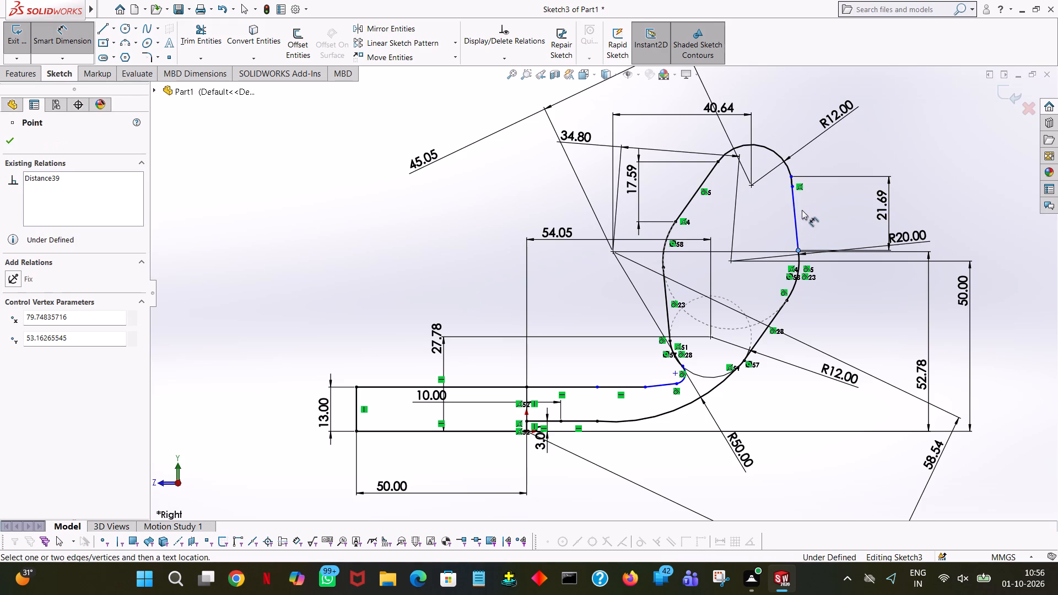
pyautogui.click(791, 185)
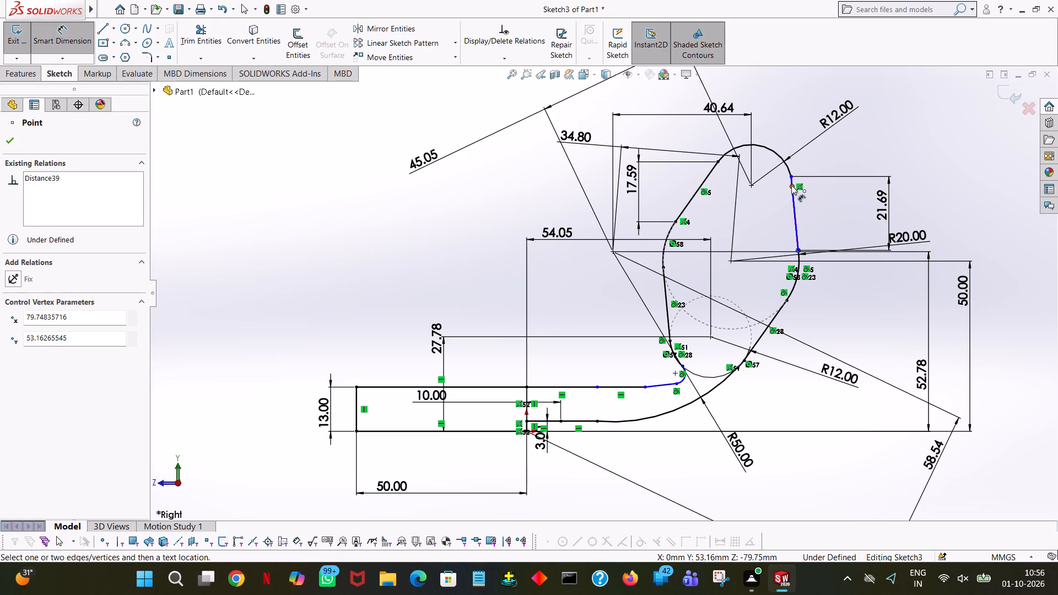
pyautogui.click(725, 197)
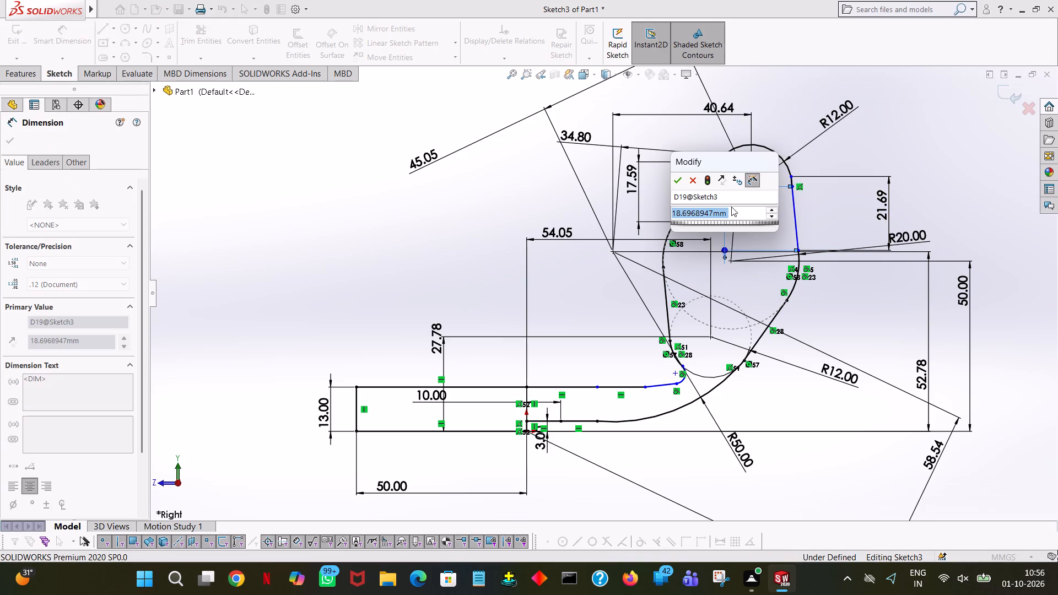
pyautogui.click(678, 183)
pyautogui.click(930, 152)
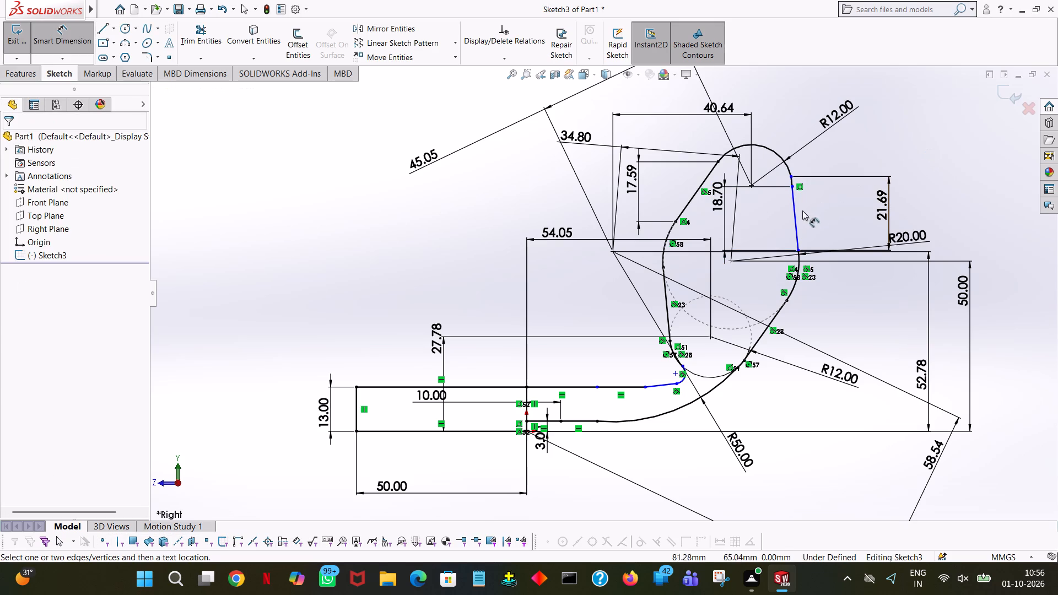
# Dimension the aligned length of the socket's steep outer line.
pyautogui.click(796, 219)
pyautogui.click(898, 154)
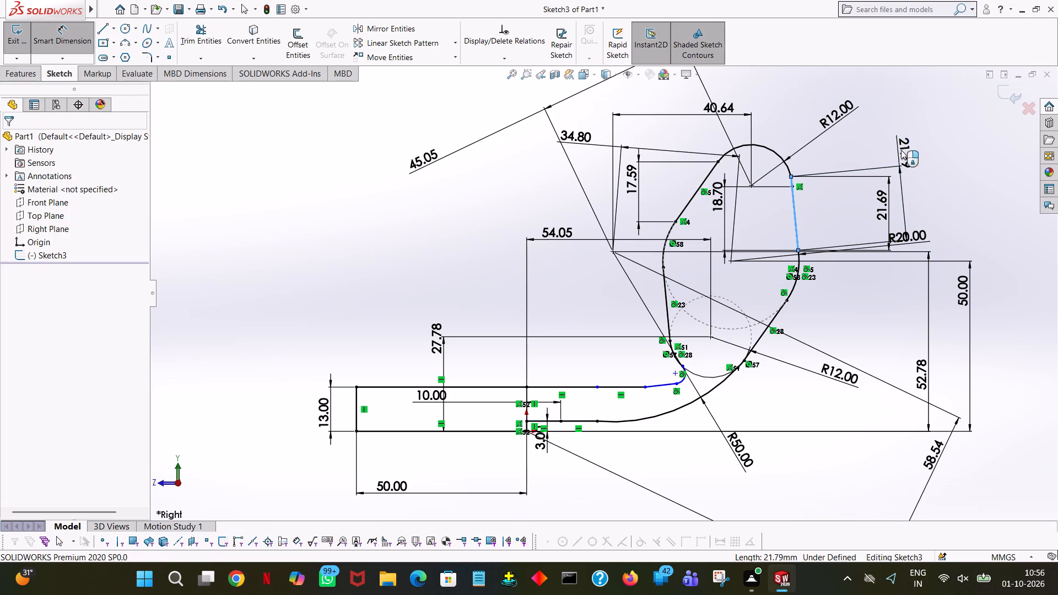
pyautogui.click(851, 138)
pyautogui.click(964, 99)
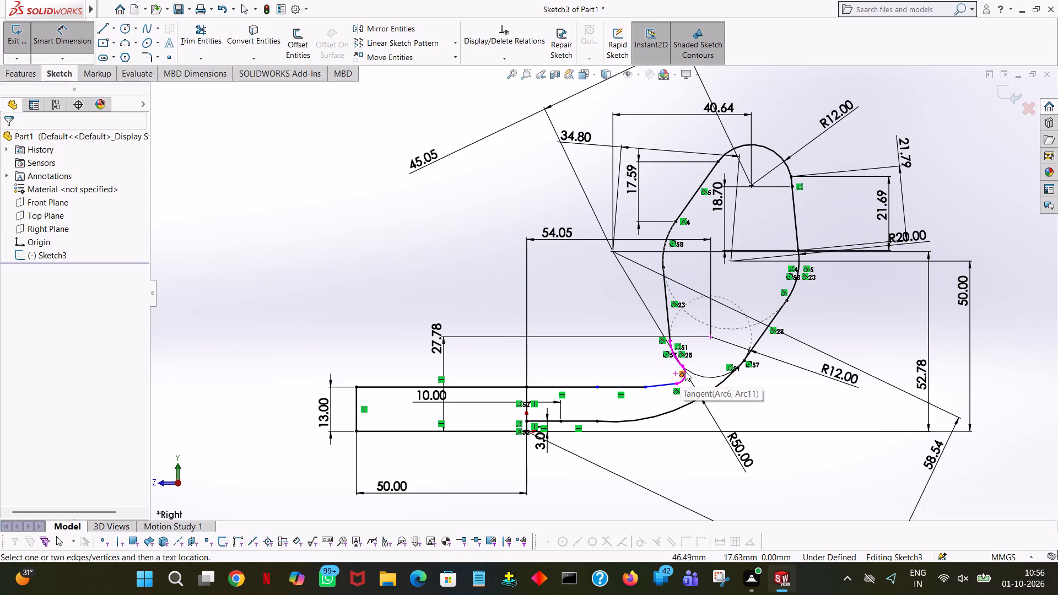
# Dimension the radius of the small arc joining the base's upper edge to the socket.
pyautogui.click(682, 380)
pyautogui.click(852, 380)
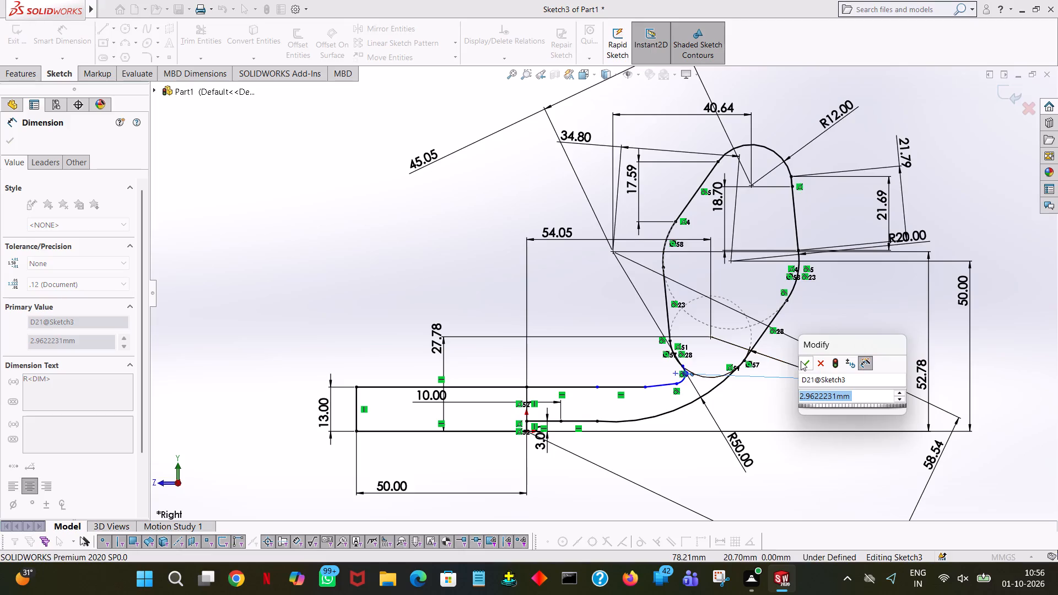
pyautogui.click(801, 361)
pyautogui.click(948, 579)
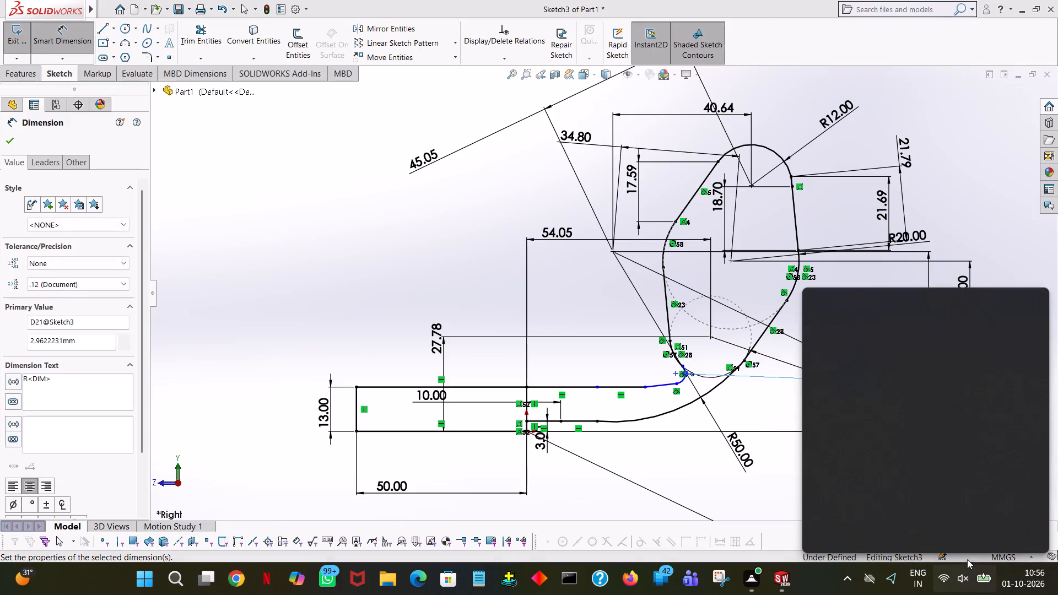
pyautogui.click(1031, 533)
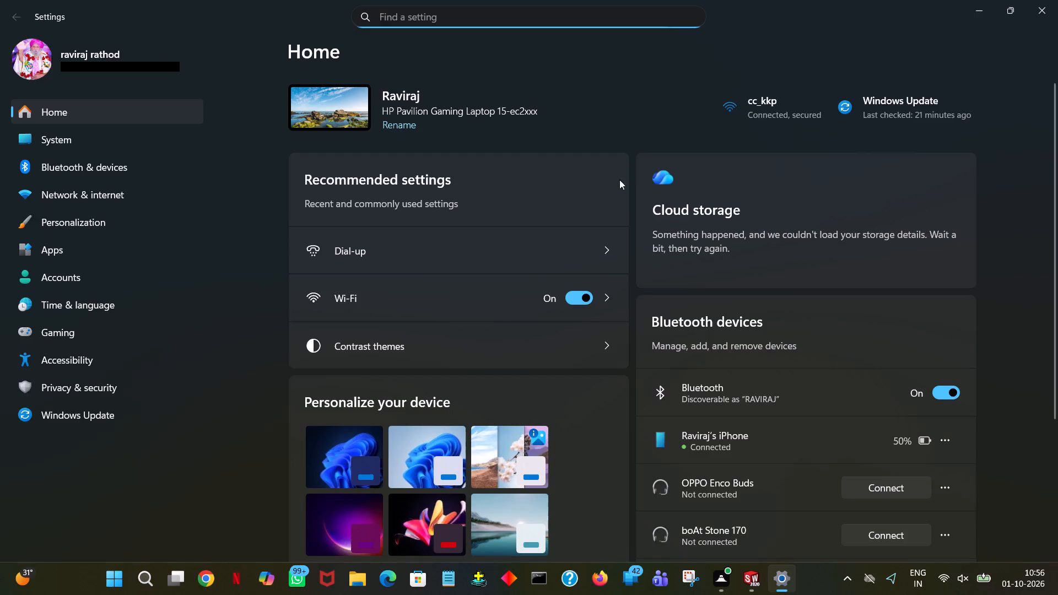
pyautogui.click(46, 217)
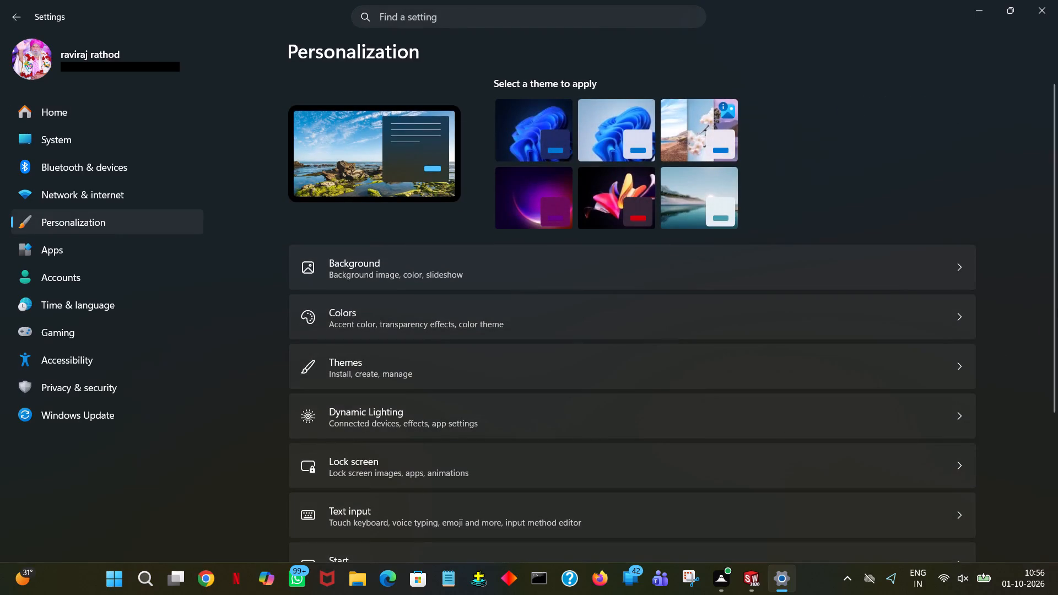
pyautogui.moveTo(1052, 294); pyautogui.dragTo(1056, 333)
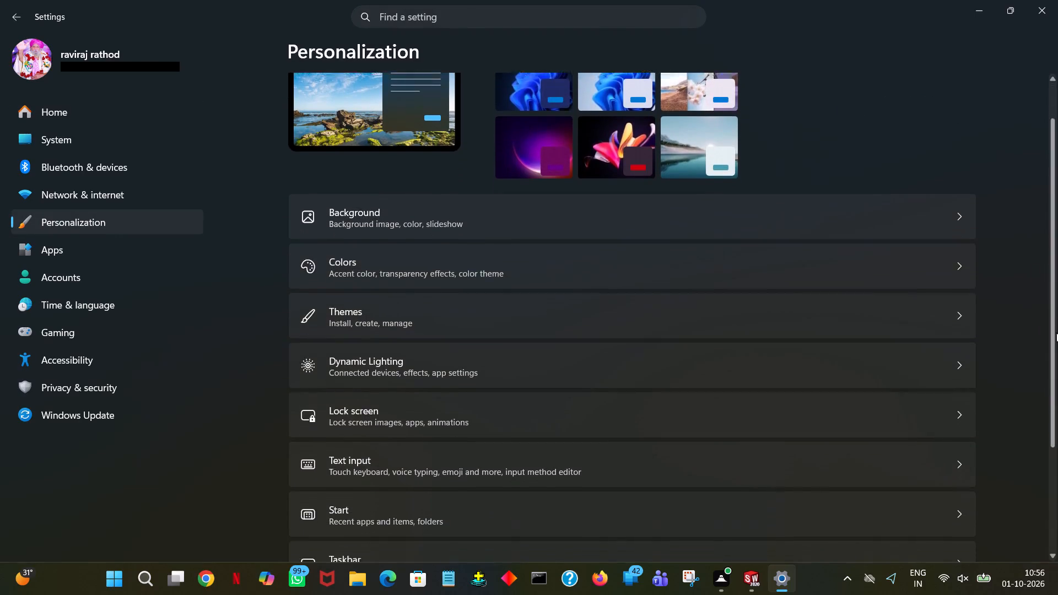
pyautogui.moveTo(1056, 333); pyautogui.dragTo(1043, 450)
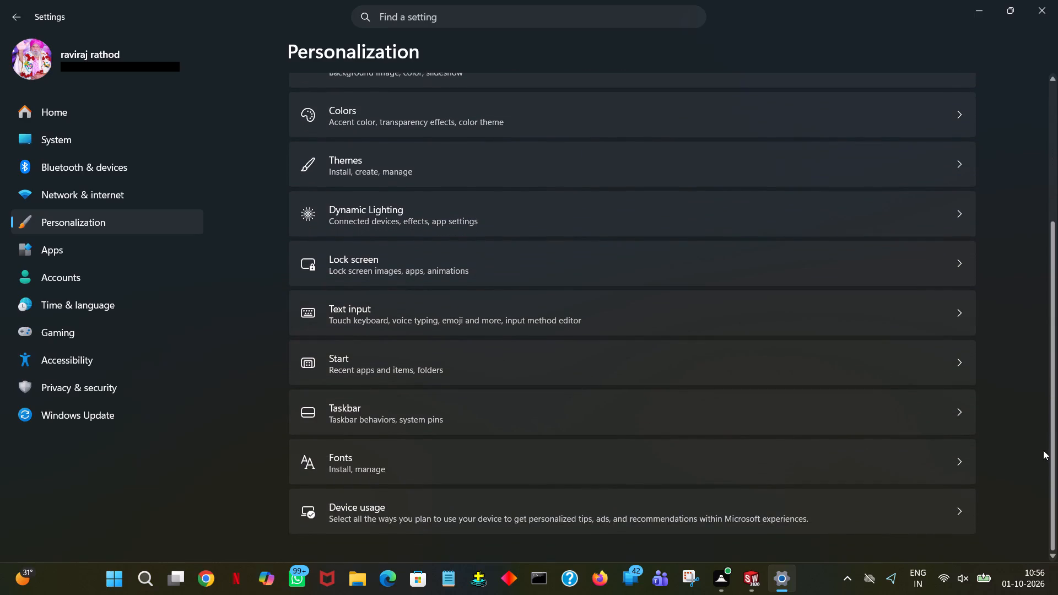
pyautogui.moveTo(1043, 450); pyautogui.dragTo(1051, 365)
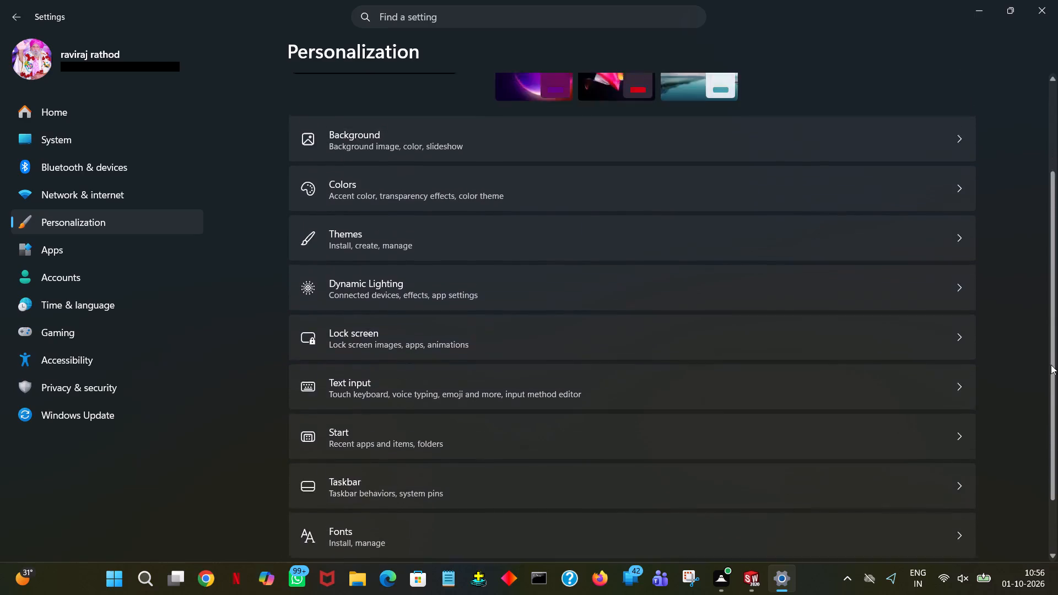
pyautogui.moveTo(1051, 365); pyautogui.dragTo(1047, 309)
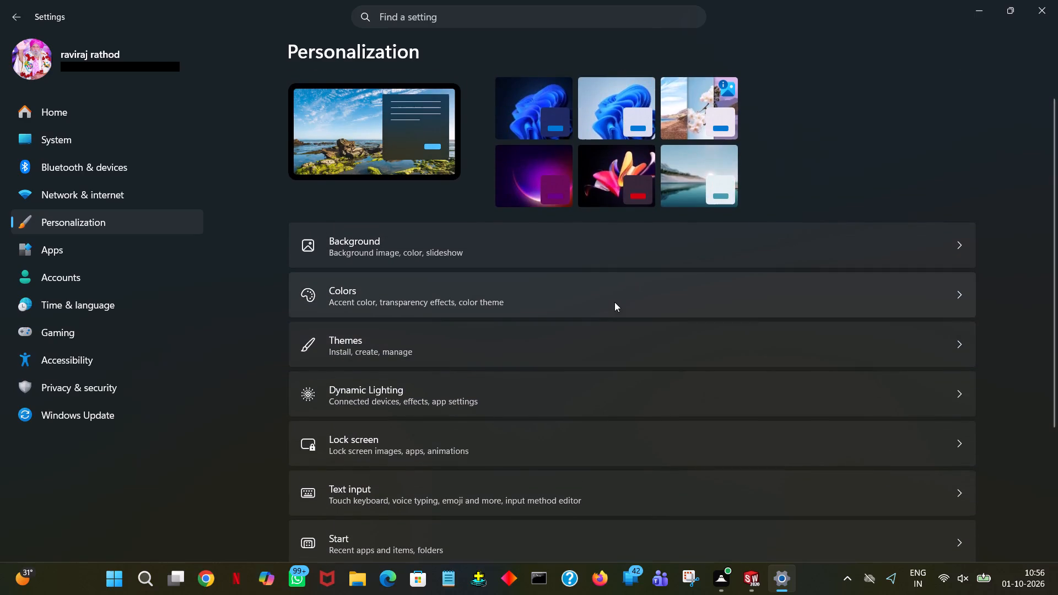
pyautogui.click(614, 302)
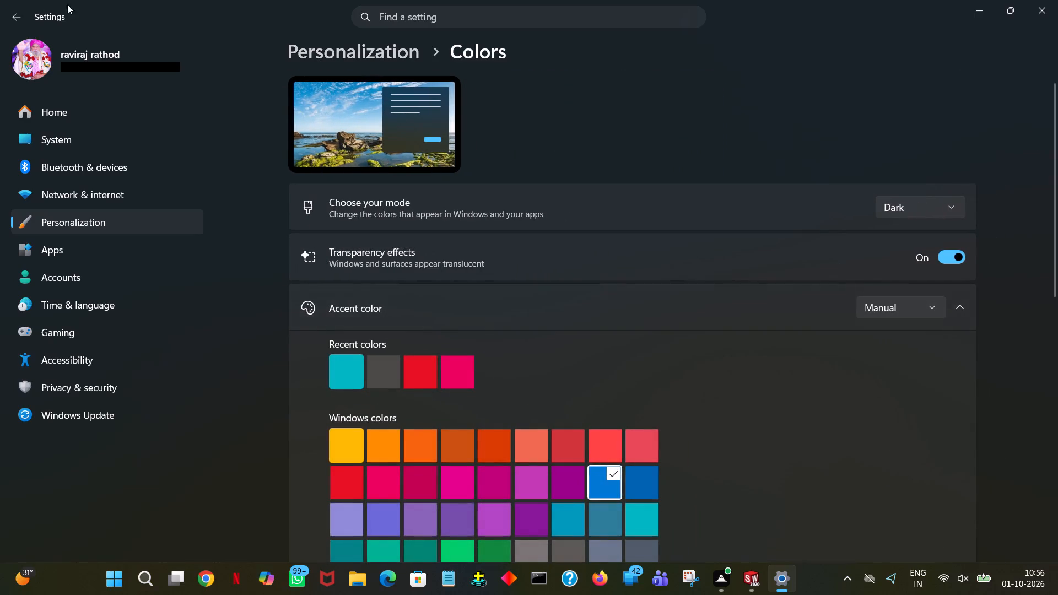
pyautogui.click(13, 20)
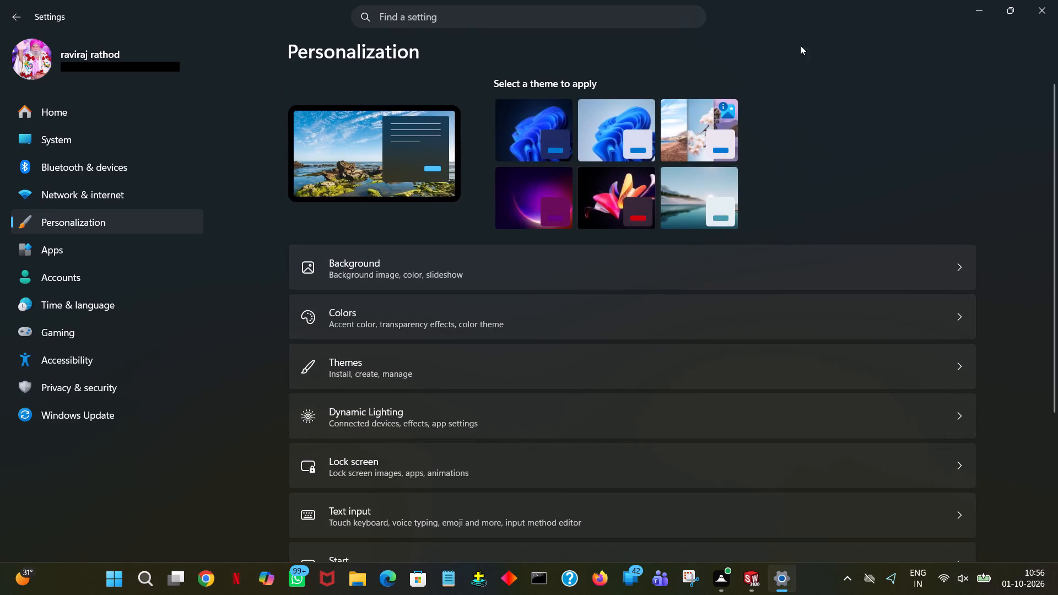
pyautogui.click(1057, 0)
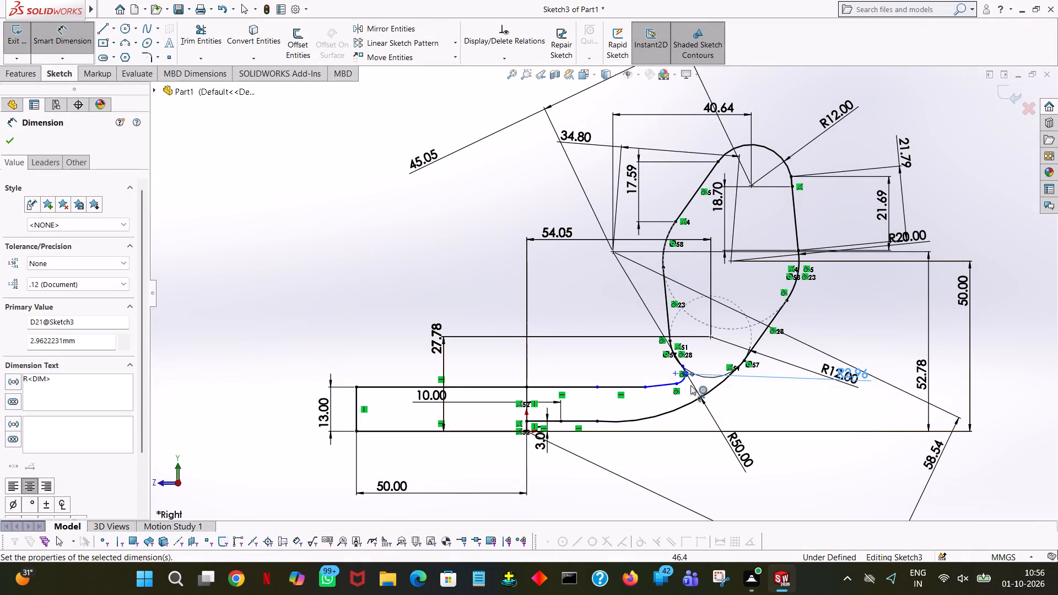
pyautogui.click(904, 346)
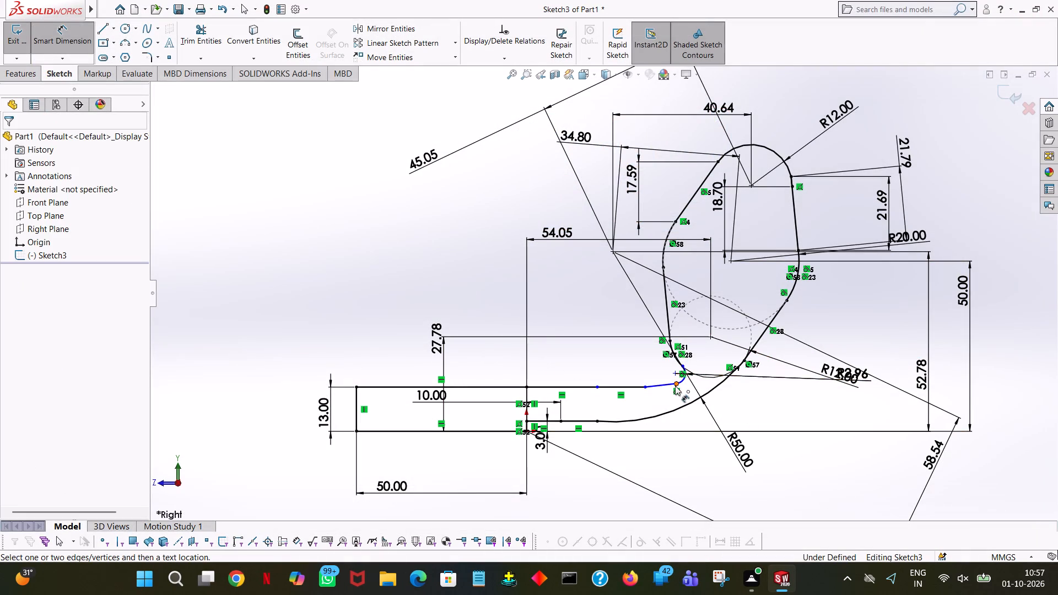
# Dimension the horizontal distance from the origin to the centre of the small arc joining the base's upper edge to the socket.
pyautogui.click(682, 378)
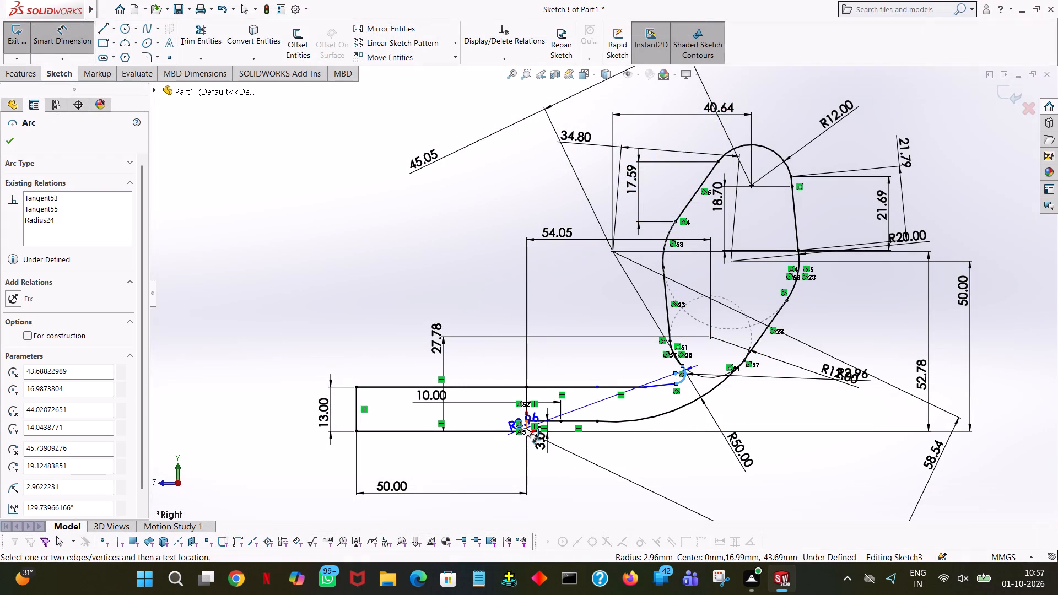
pyautogui.click(526, 431)
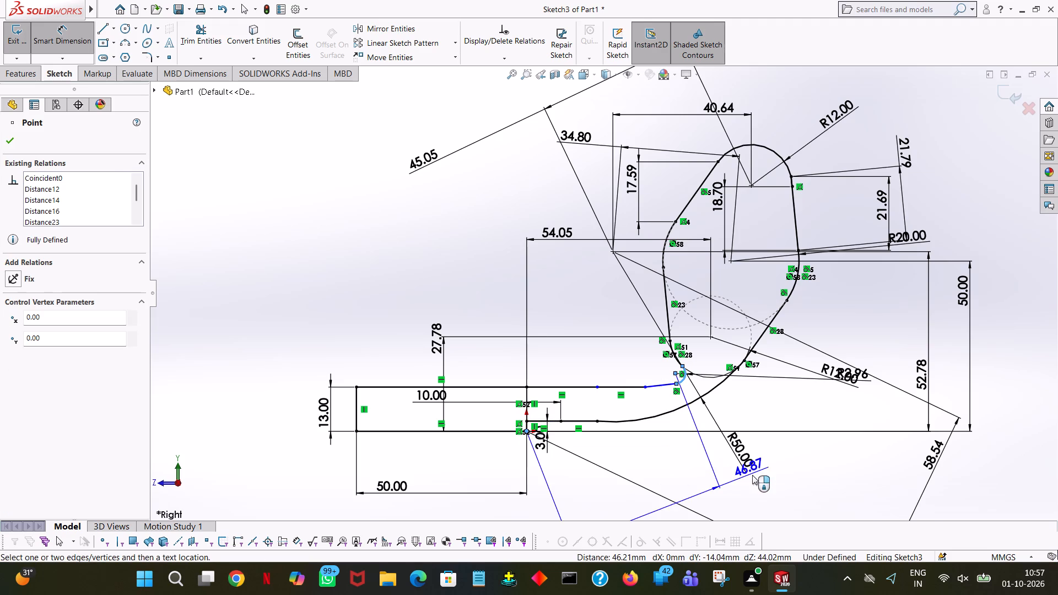
pyautogui.click(656, 486)
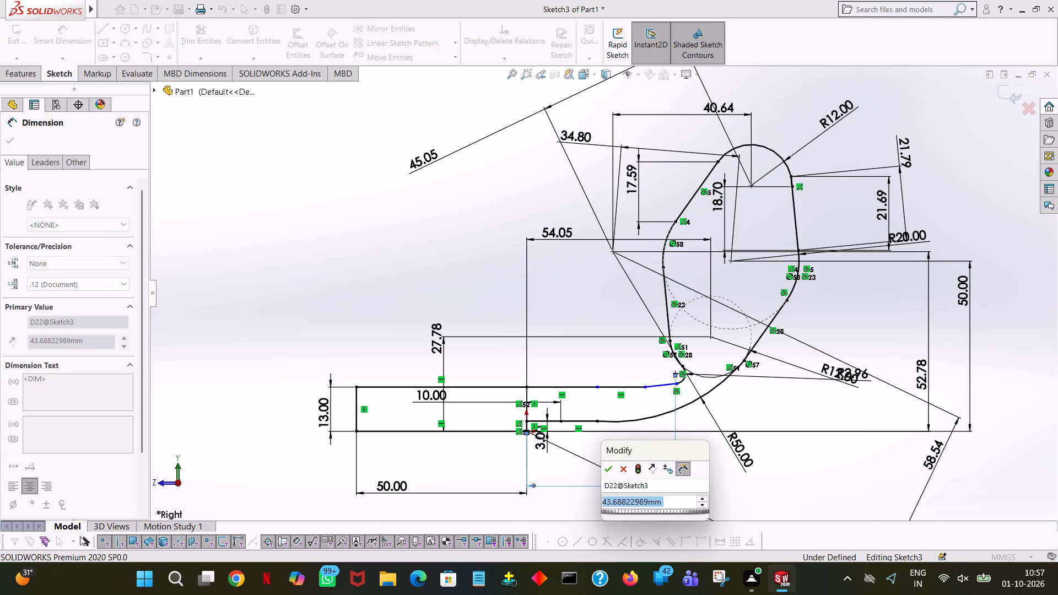
pyautogui.click(604, 463)
pyautogui.click(770, 407)
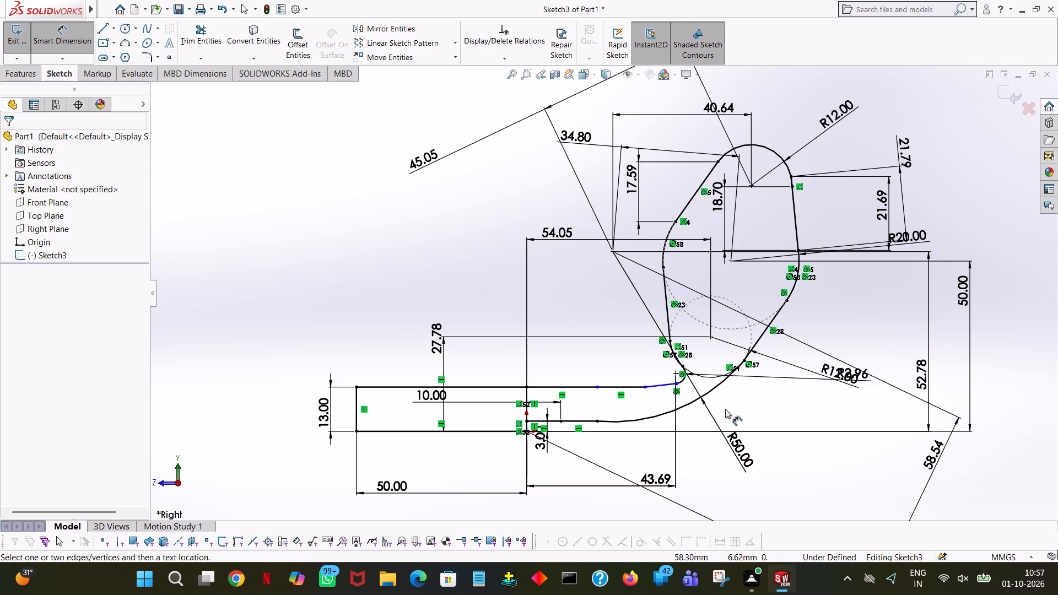
# Dimension the horizontal length of the slightly sloped line between the base's upper edge and the small arc.
pyautogui.keyDown('ctrl'); pyautogui.scroll(-4, 725, 409); pyautogui.keyUp('ctrl')
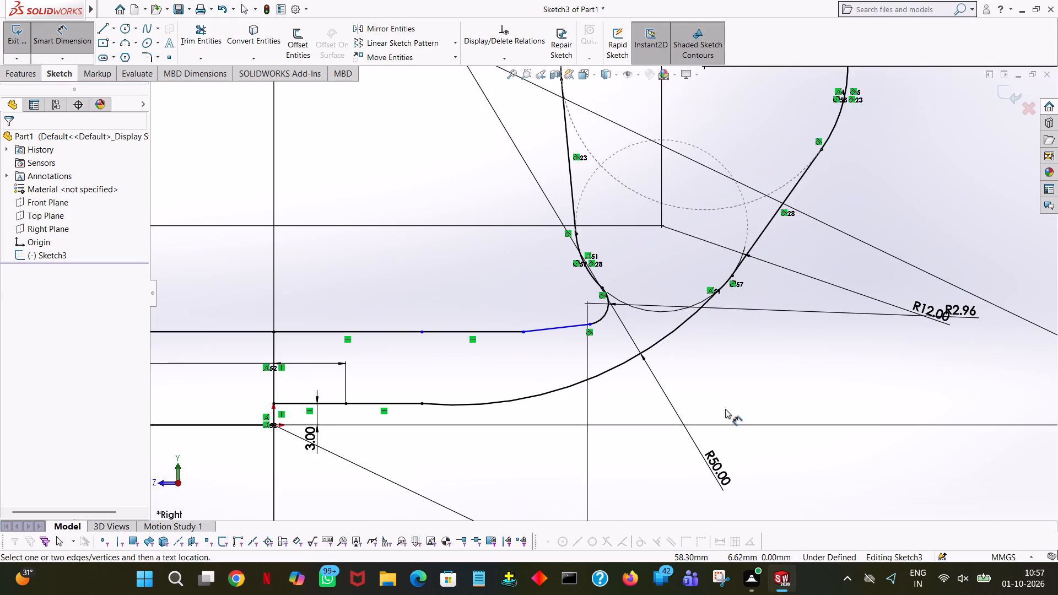
pyautogui.click(560, 331)
pyautogui.click(523, 268)
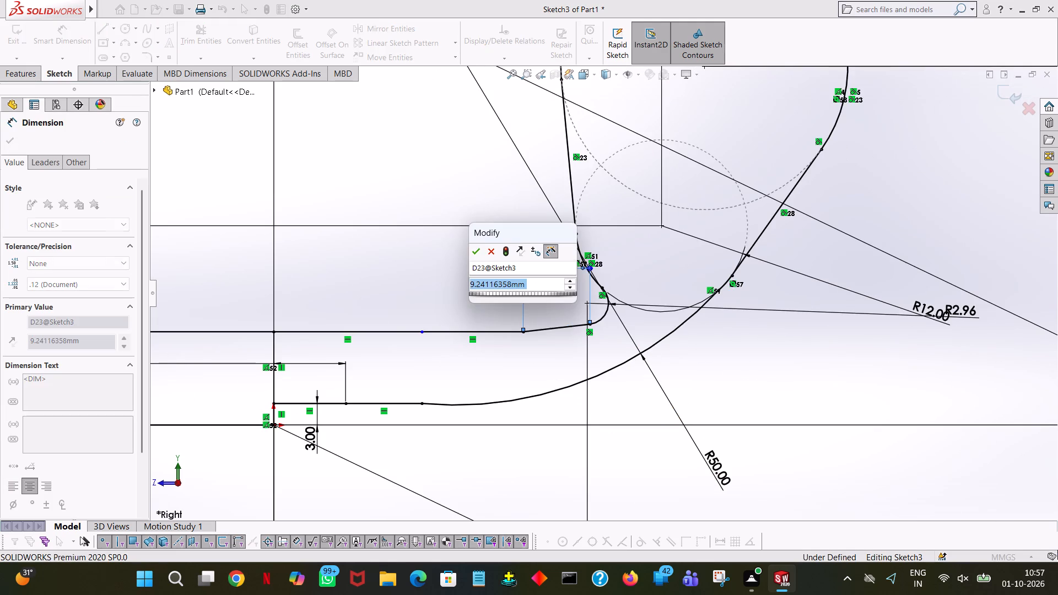
pyautogui.click(477, 255)
pyautogui.click(806, 369)
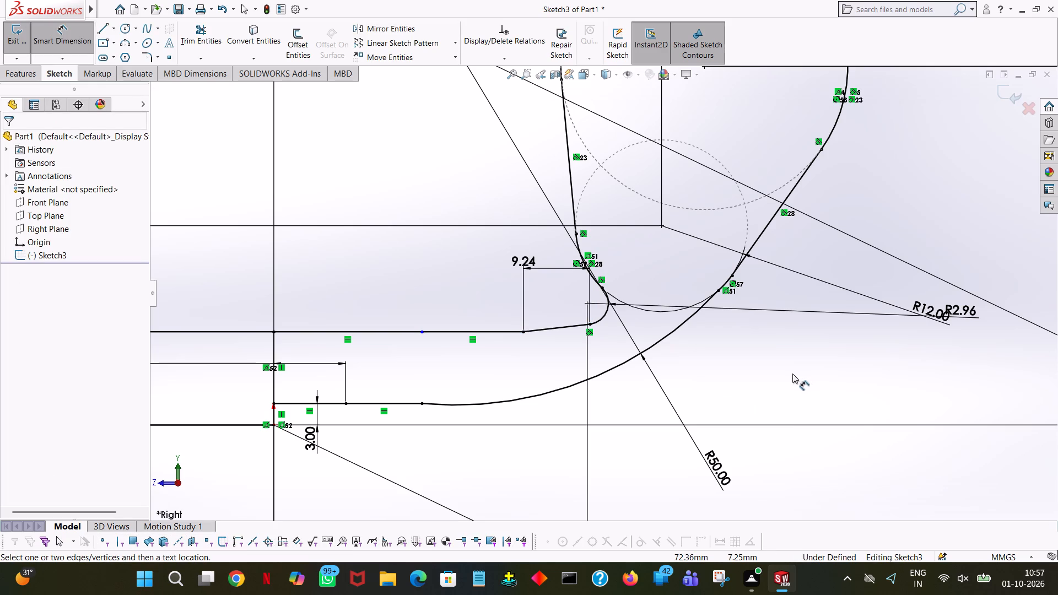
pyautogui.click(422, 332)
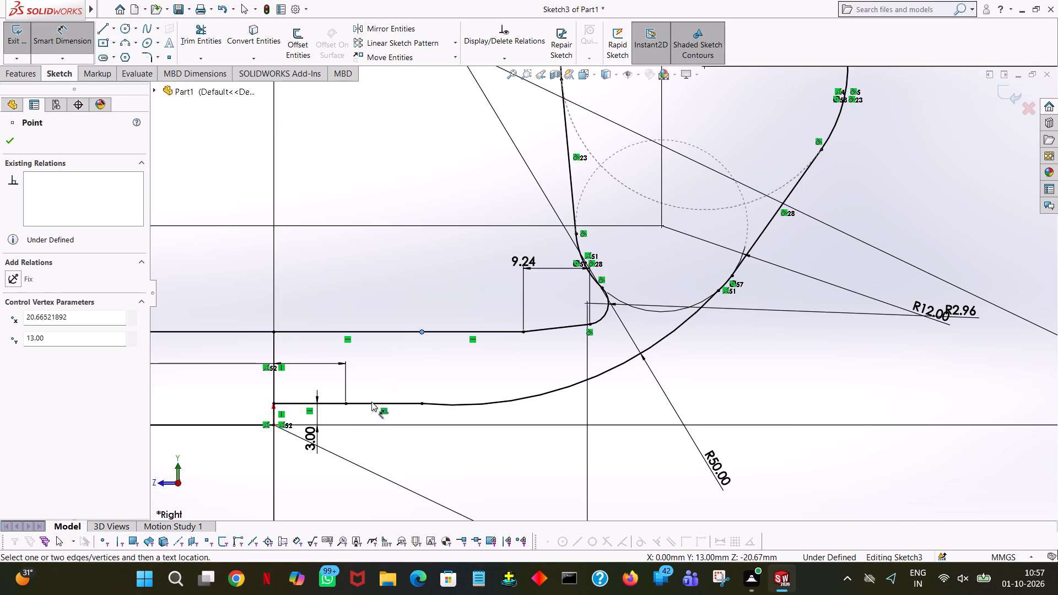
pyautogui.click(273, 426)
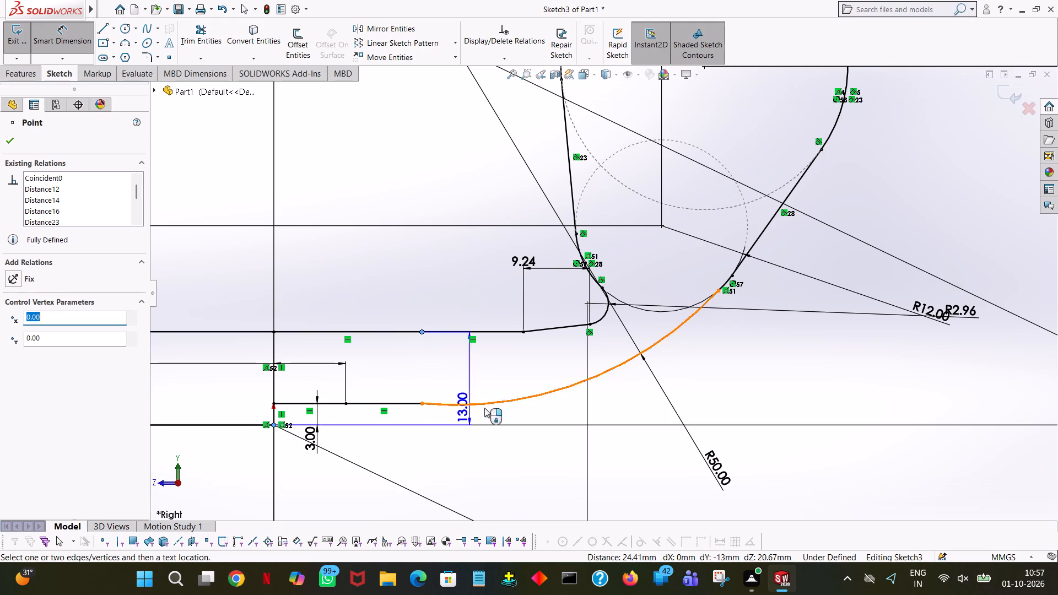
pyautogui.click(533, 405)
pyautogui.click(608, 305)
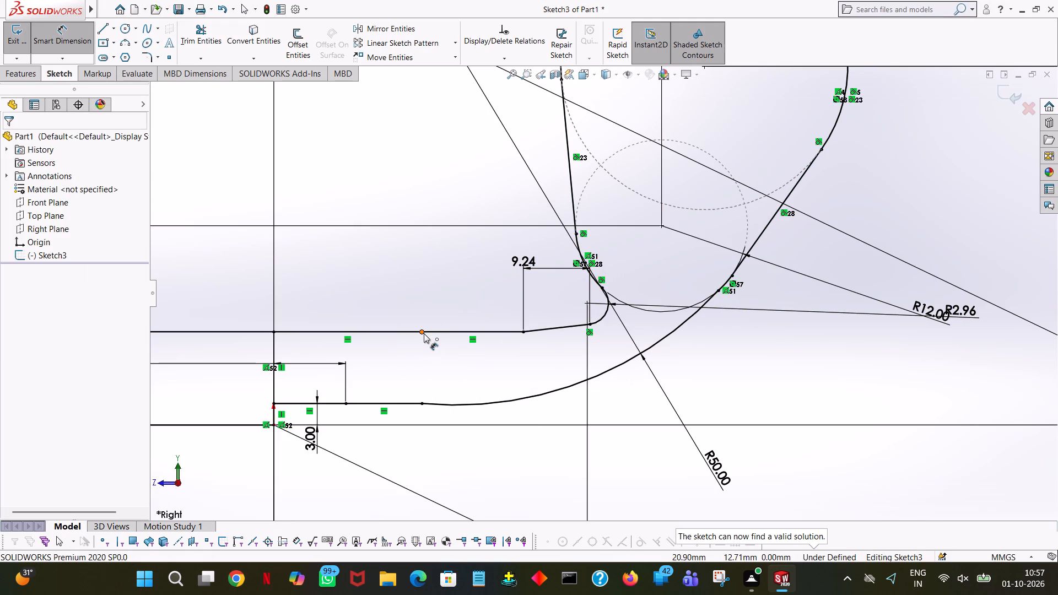
# Dimension the horizontal distance from the origin to the intermediate point on the base's upper edge.
pyautogui.click(423, 333)
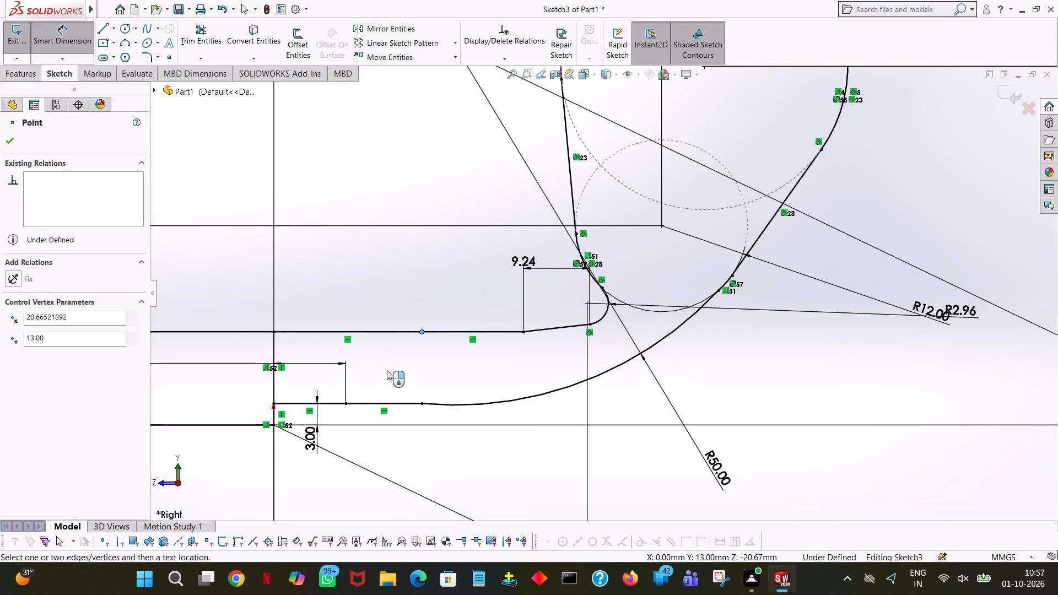
pyautogui.click(277, 426)
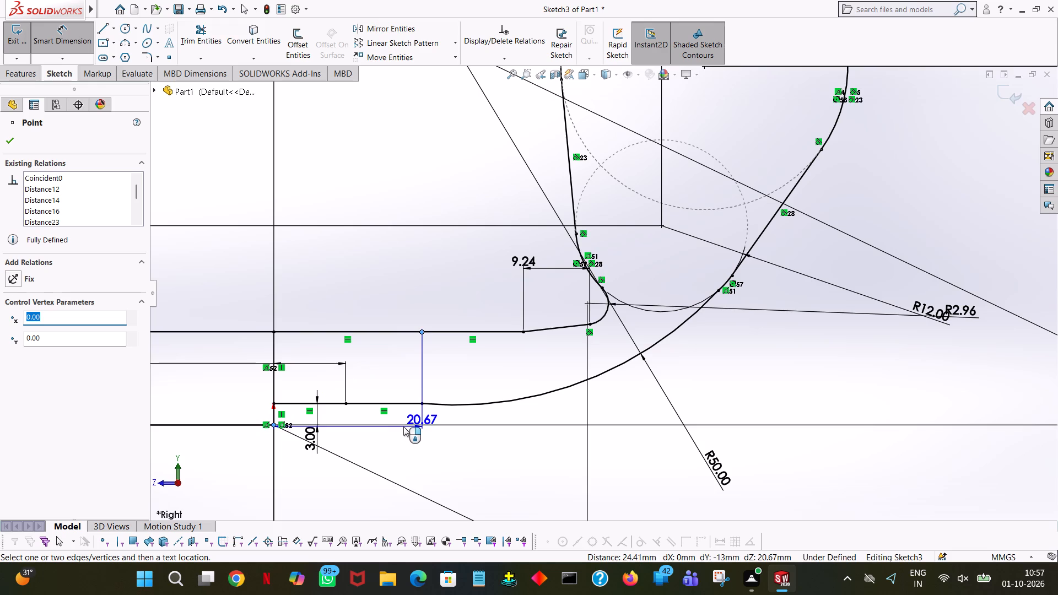
pyautogui.click(400, 446)
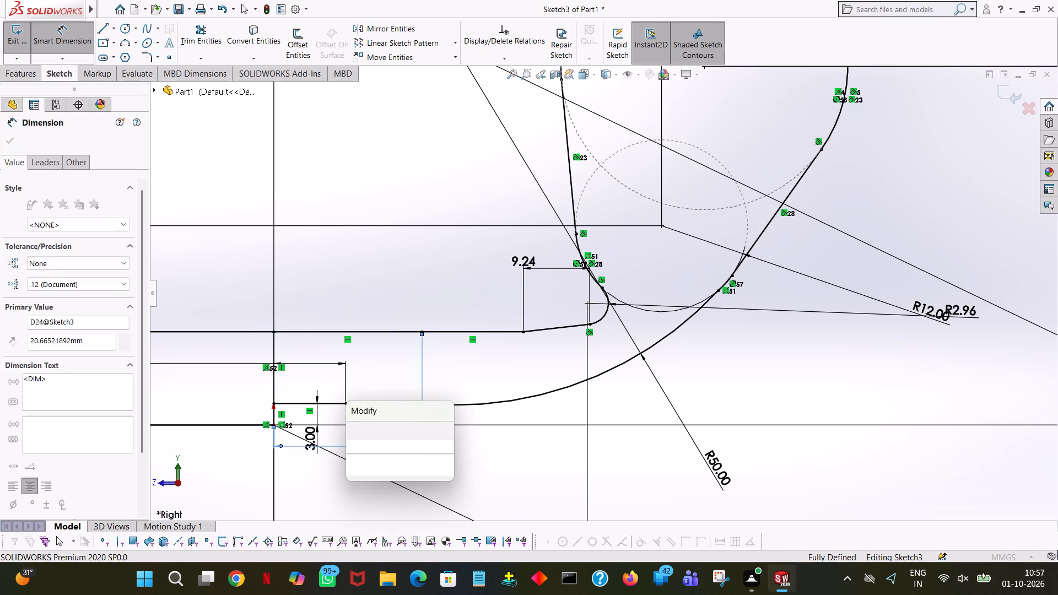
pyautogui.click(354, 427)
pyautogui.click(738, 419)
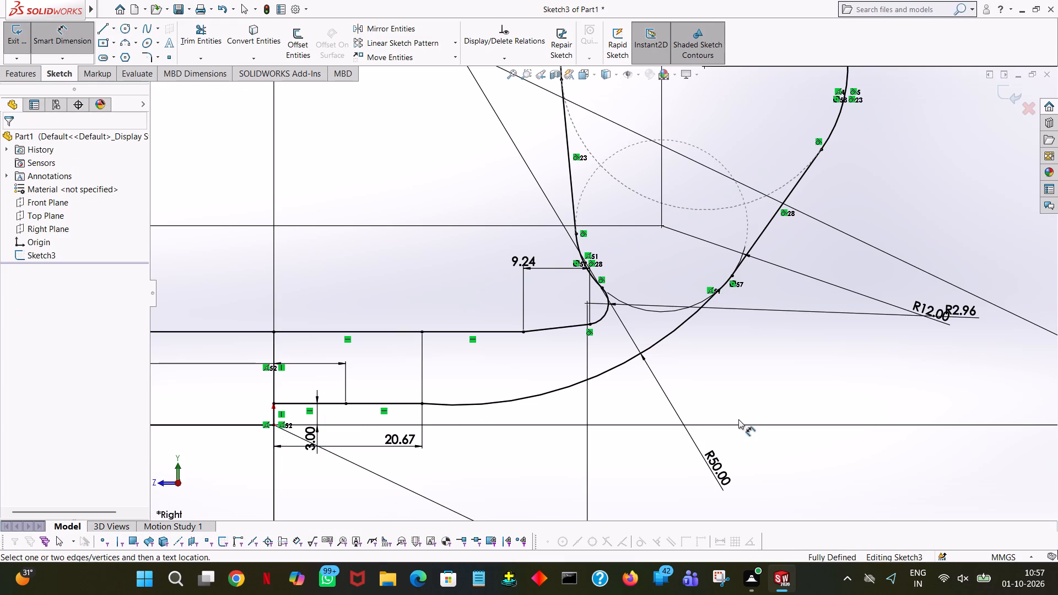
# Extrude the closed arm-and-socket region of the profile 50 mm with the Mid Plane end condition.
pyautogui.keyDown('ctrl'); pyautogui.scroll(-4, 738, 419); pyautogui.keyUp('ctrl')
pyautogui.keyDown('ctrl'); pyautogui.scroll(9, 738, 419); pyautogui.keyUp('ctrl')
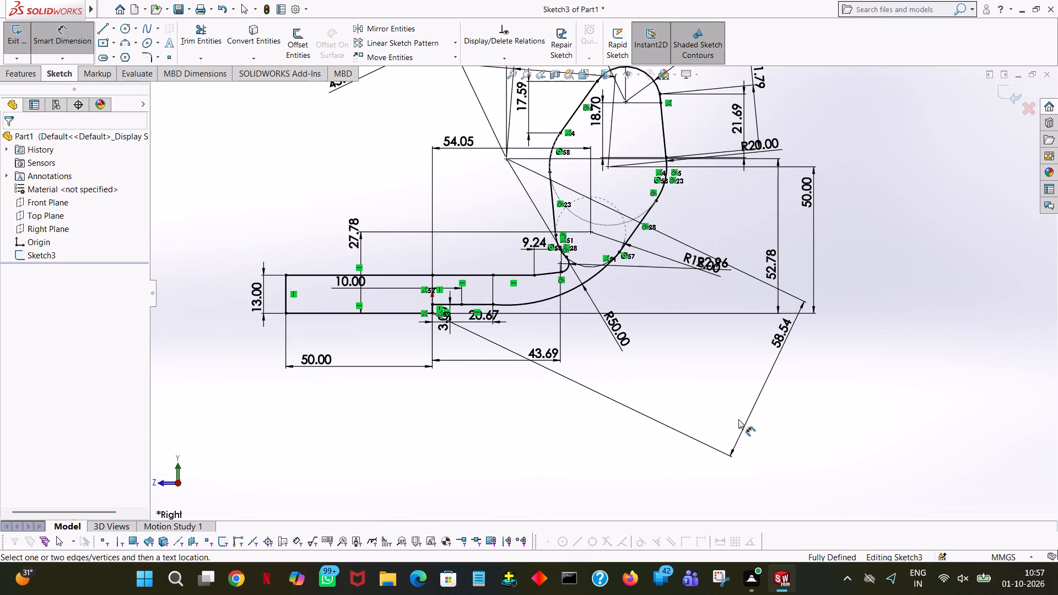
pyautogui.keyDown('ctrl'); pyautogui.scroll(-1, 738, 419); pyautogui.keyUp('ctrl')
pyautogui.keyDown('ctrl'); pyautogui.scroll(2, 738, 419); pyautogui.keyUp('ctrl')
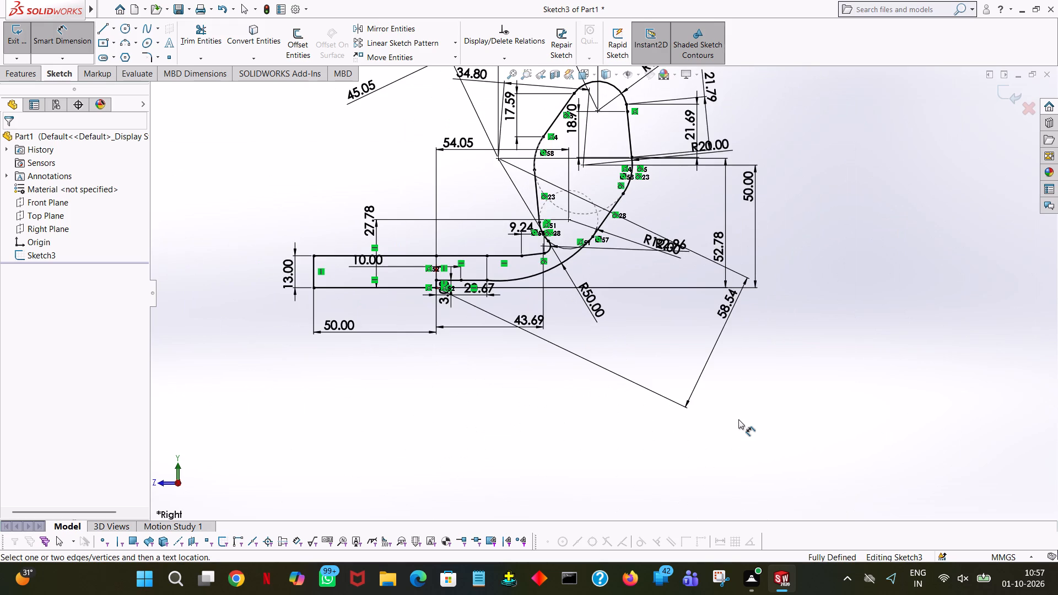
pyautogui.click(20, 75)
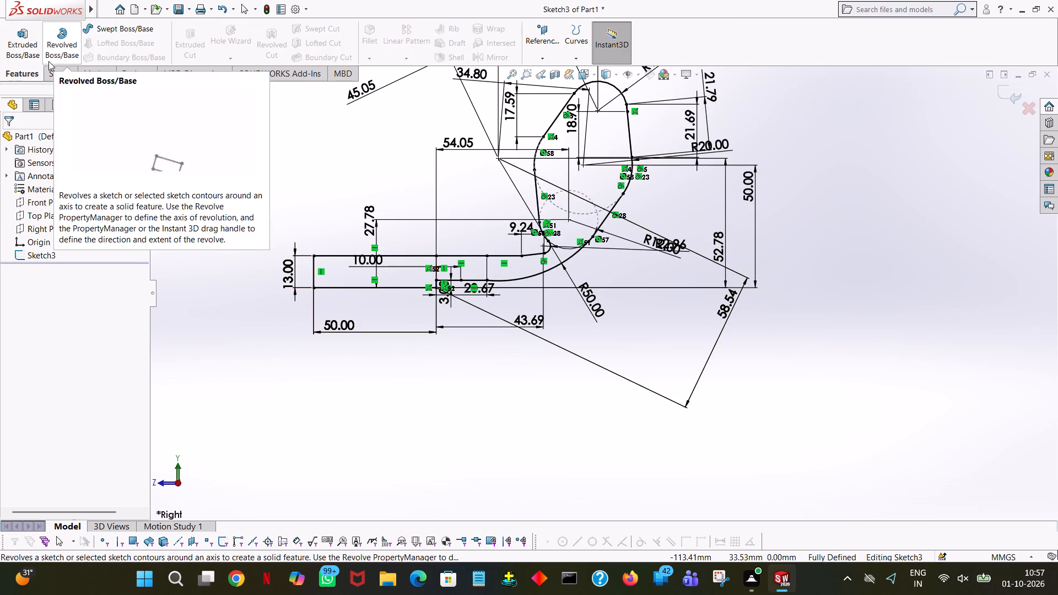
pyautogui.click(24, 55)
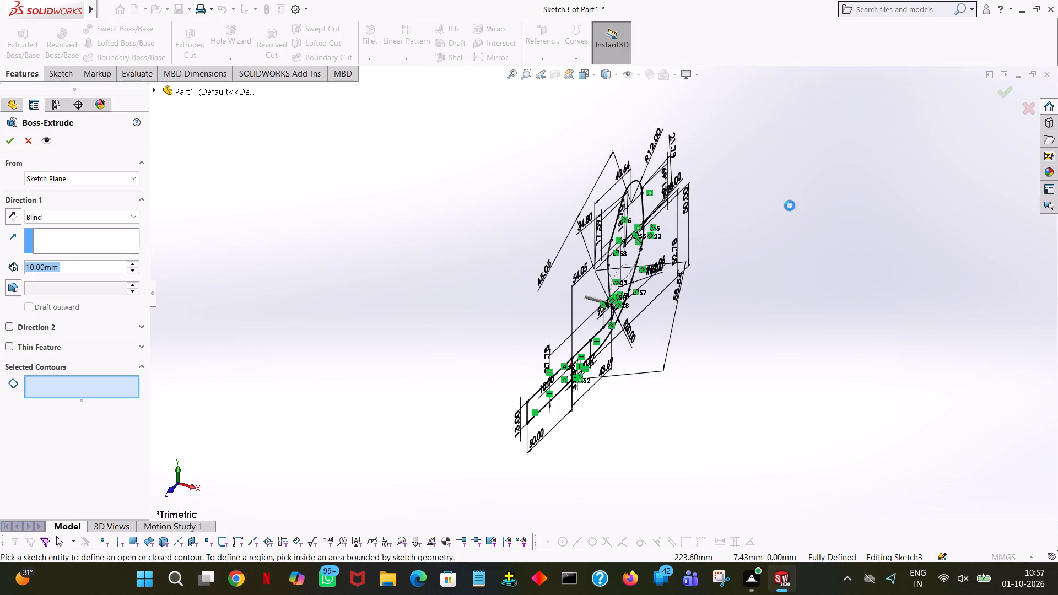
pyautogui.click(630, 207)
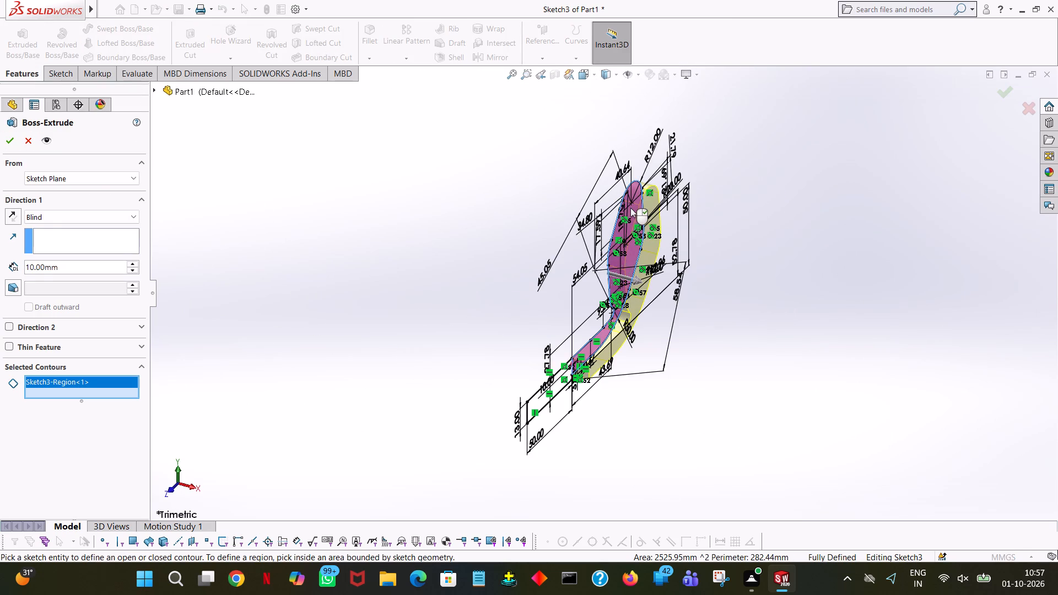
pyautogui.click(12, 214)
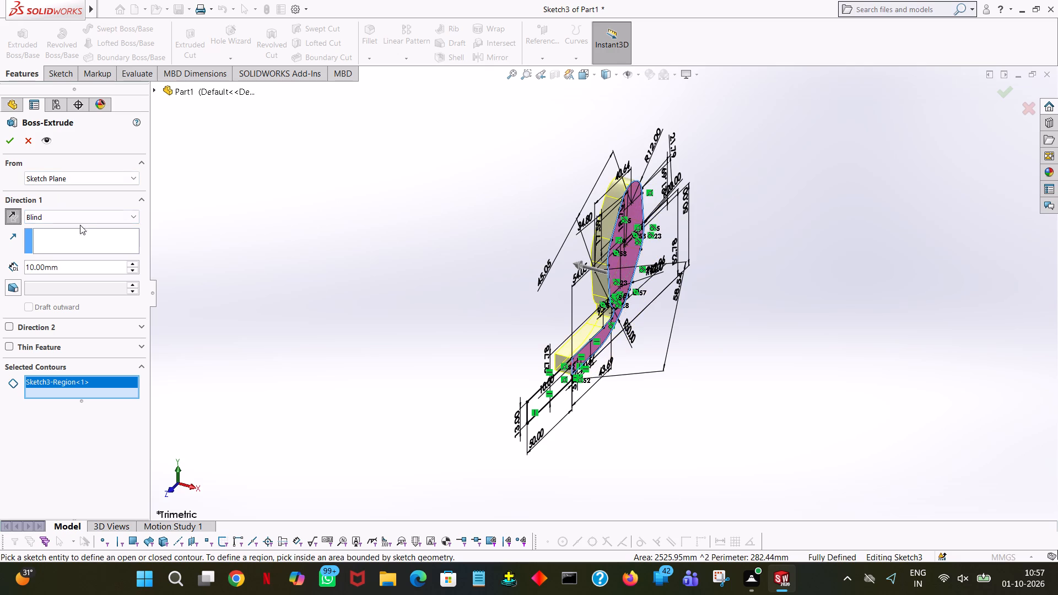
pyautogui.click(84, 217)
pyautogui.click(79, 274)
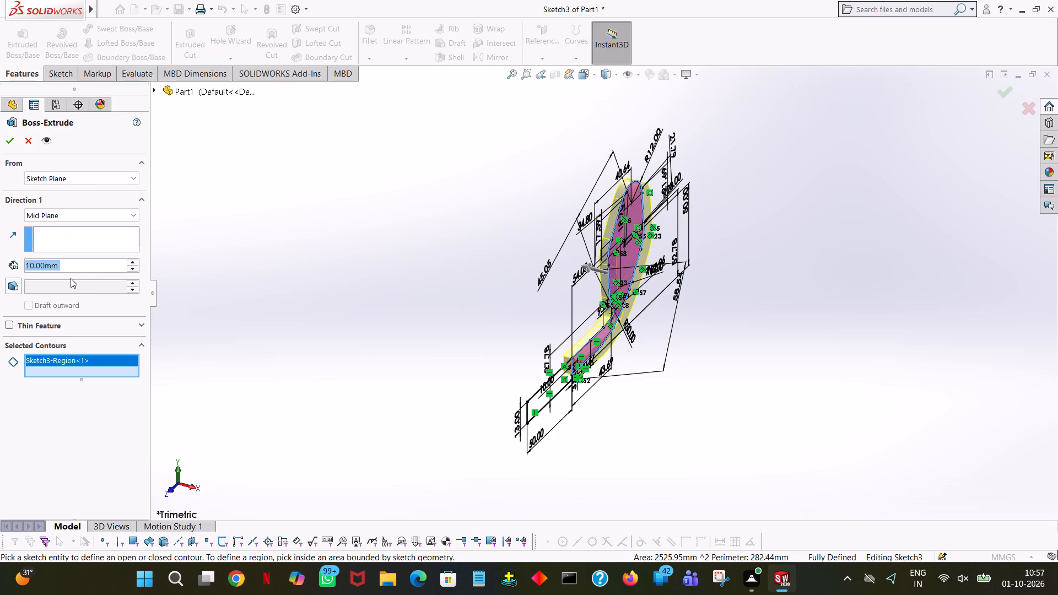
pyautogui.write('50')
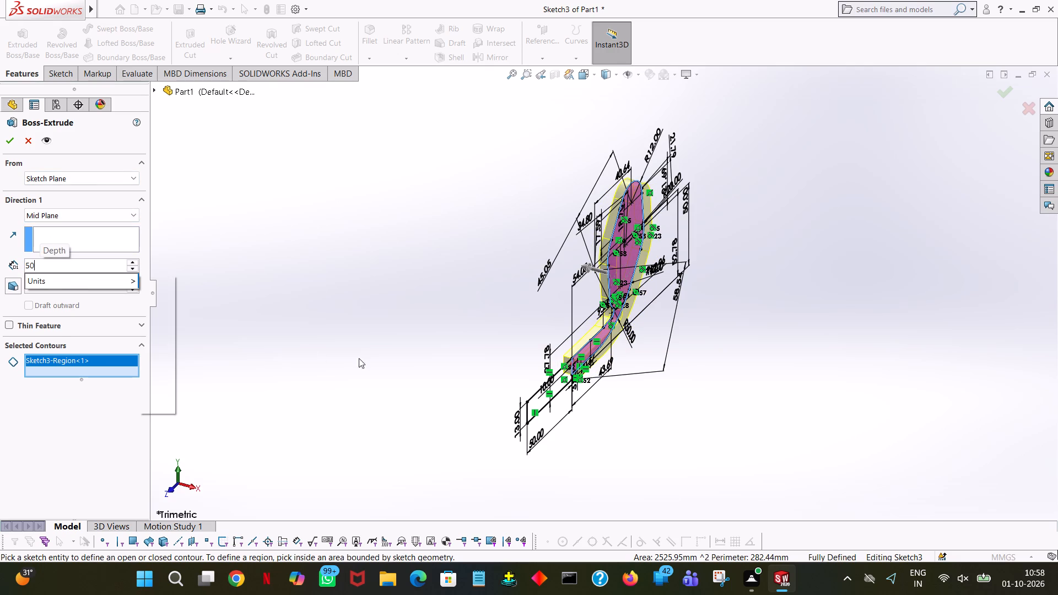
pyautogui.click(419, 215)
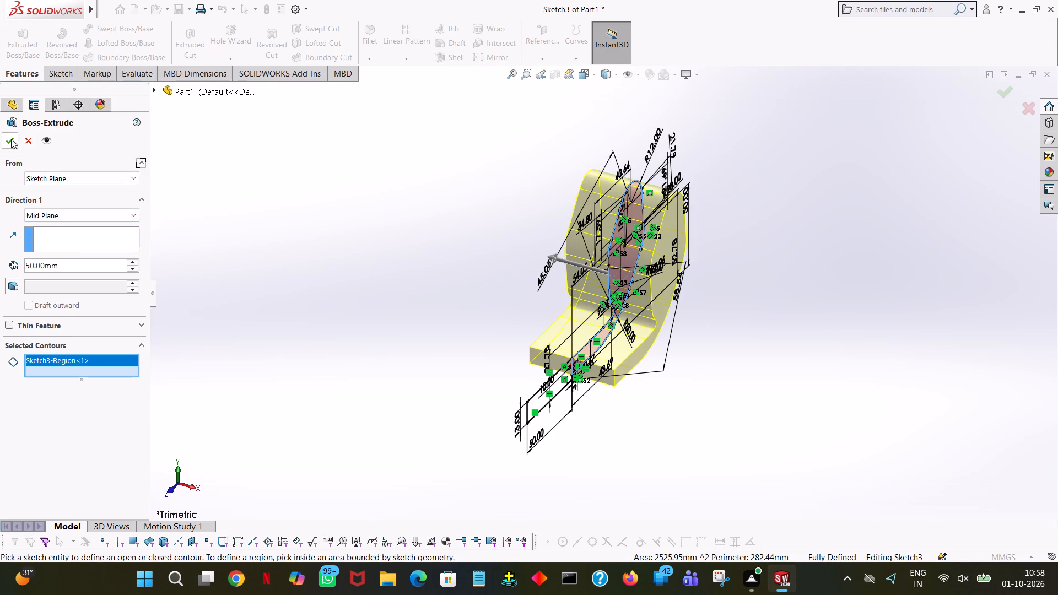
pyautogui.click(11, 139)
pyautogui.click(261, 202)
# Examine the extruded arm and socket body from several angles, including its side faces and the bend.
pyautogui.moveTo(839, 391); pyautogui.dragTo(834, 389, button='middle')
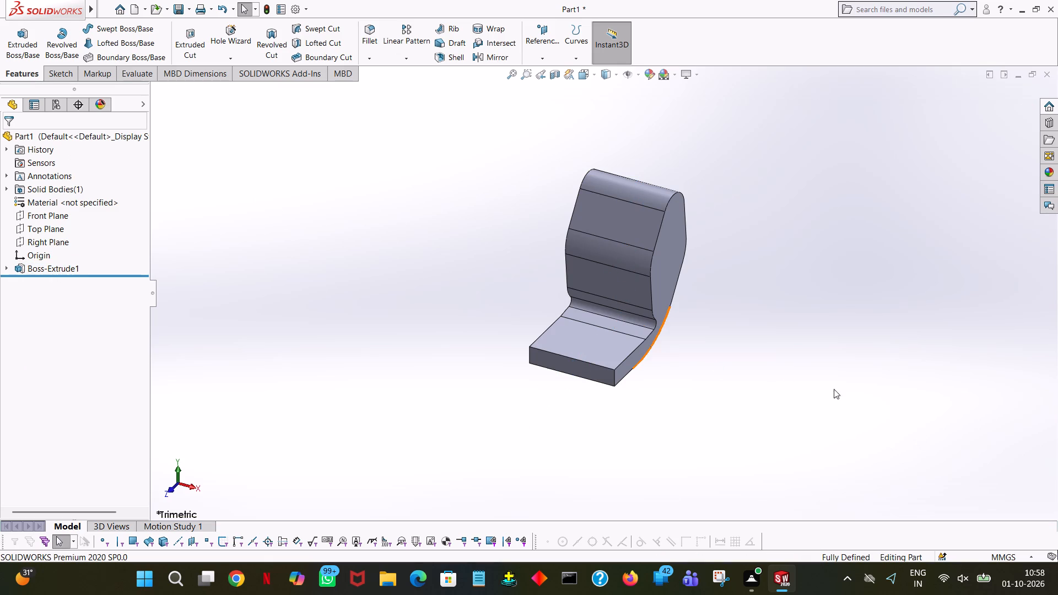
pyautogui.moveTo(834, 389); pyautogui.dragTo(757, 342, button='middle')
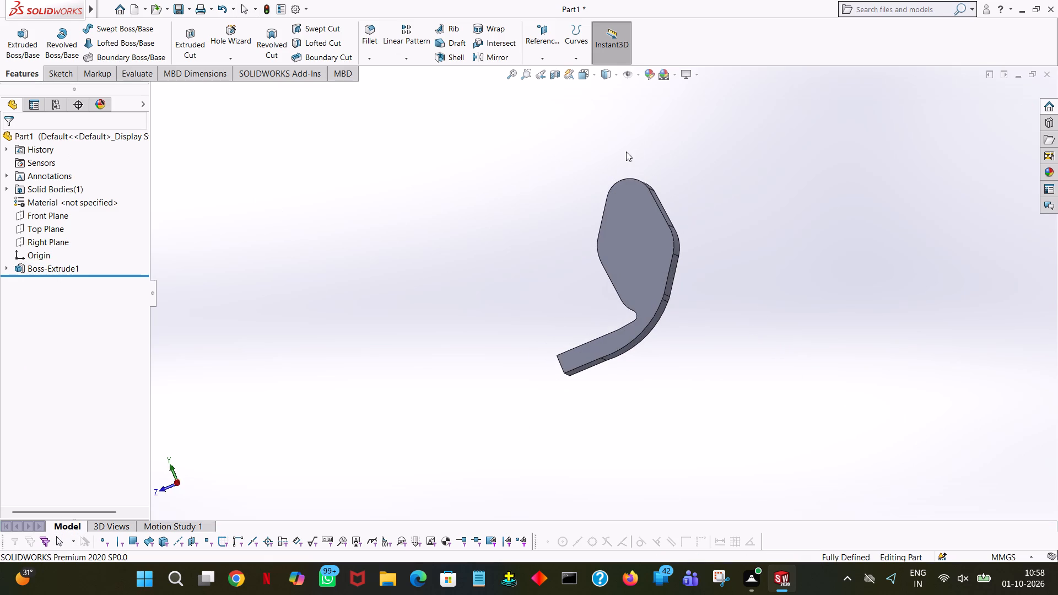
pyautogui.moveTo(742, 329); pyautogui.dragTo(759, 361, button='middle')
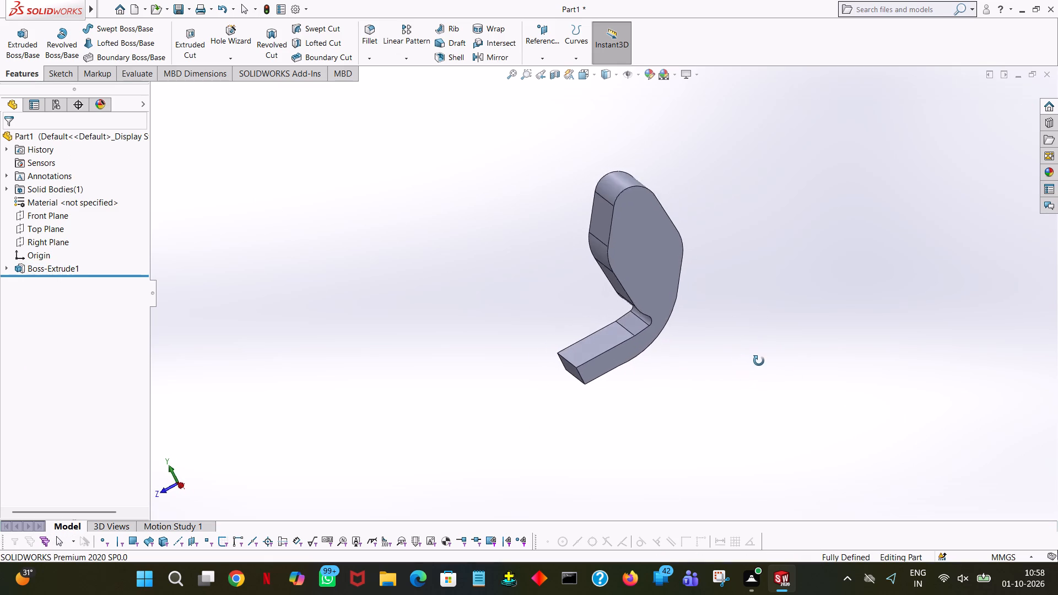
pyautogui.moveTo(759, 361); pyautogui.dragTo(724, 345, button='middle')
pyautogui.middleClick(724, 345)
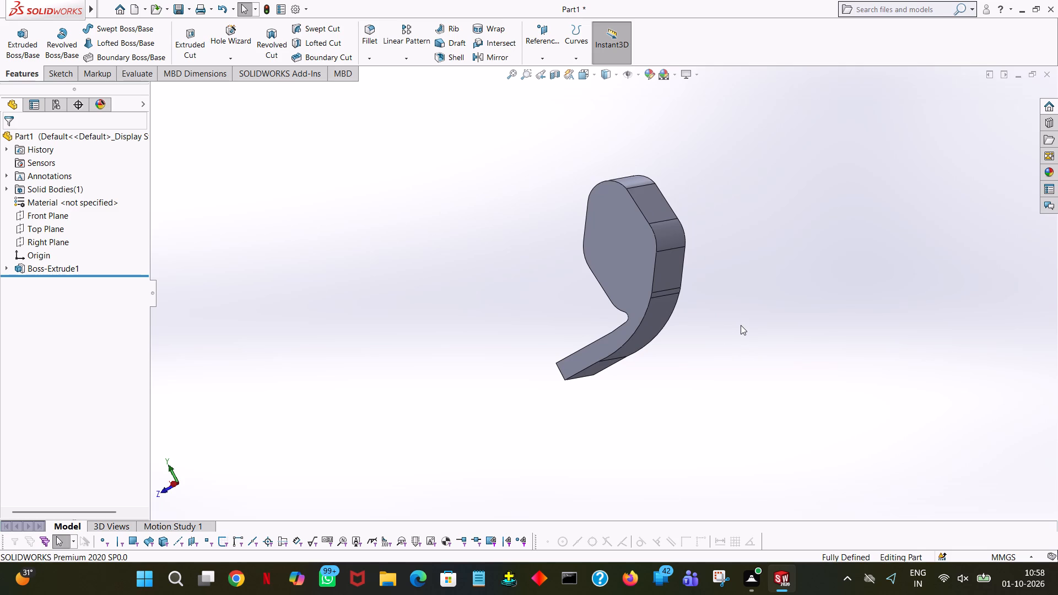
pyautogui.keyDown('ctrl'); pyautogui.scroll(-3, 781, 283); pyautogui.keyUp('ctrl')
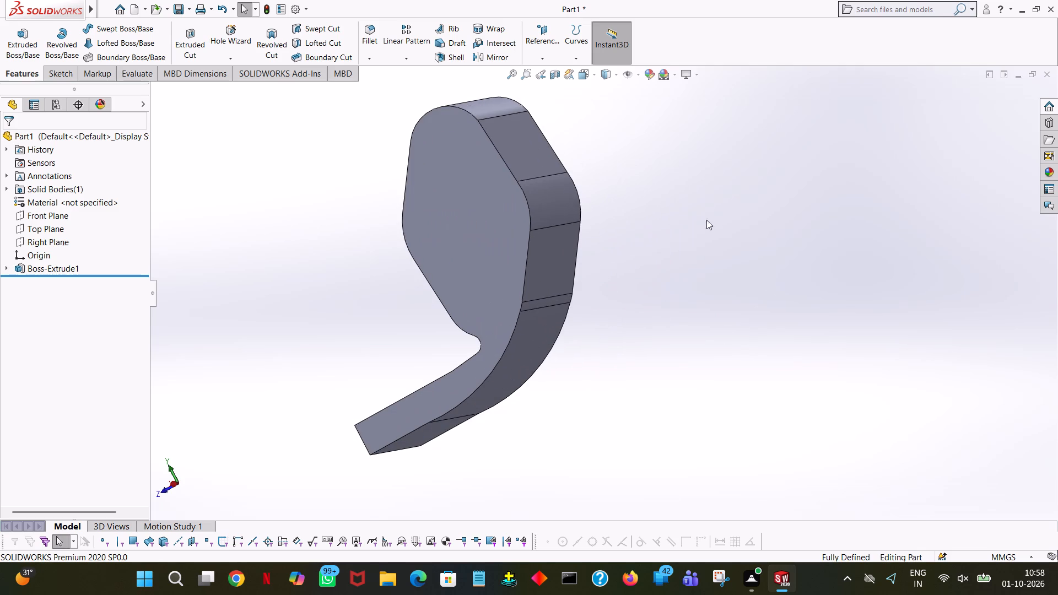
pyautogui.moveTo(671, 250); pyautogui.dragTo(710, 258, button='middle')
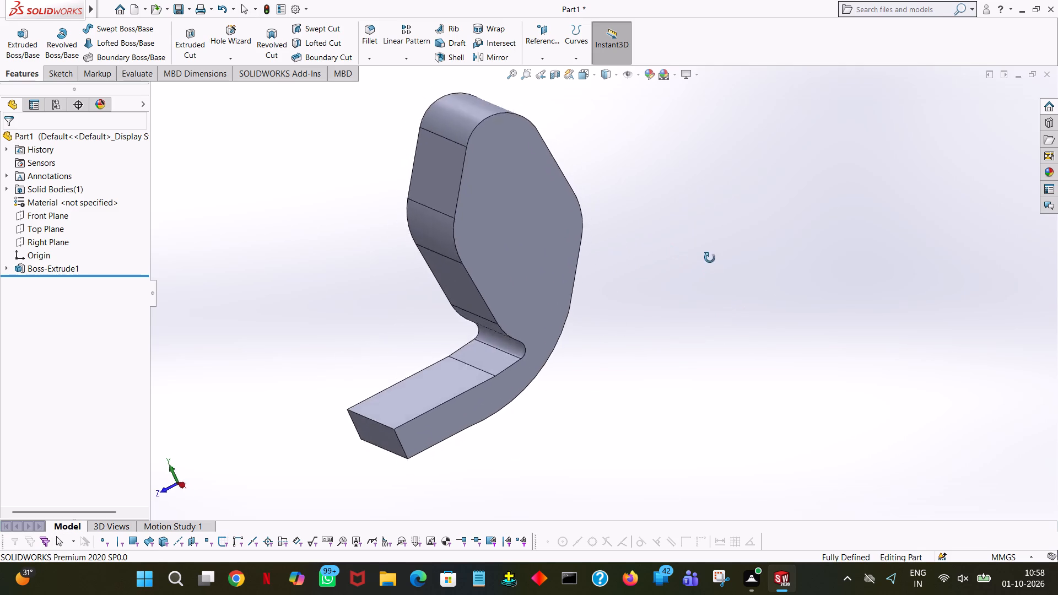
pyautogui.moveTo(710, 258); pyautogui.dragTo(698, 263, button='middle')
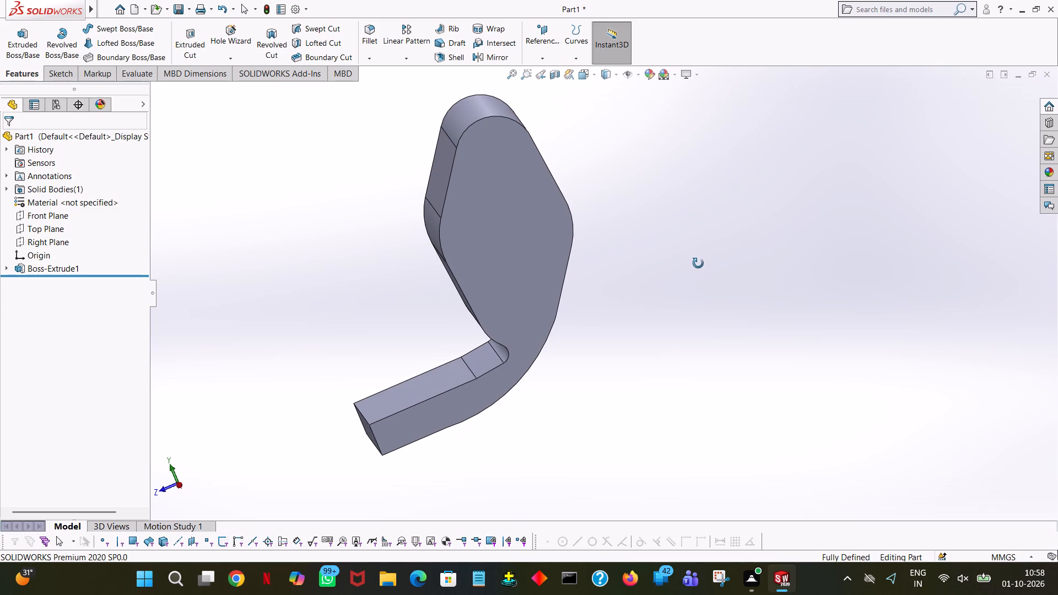
pyautogui.moveTo(698, 263); pyautogui.dragTo(759, 305, button='middle')
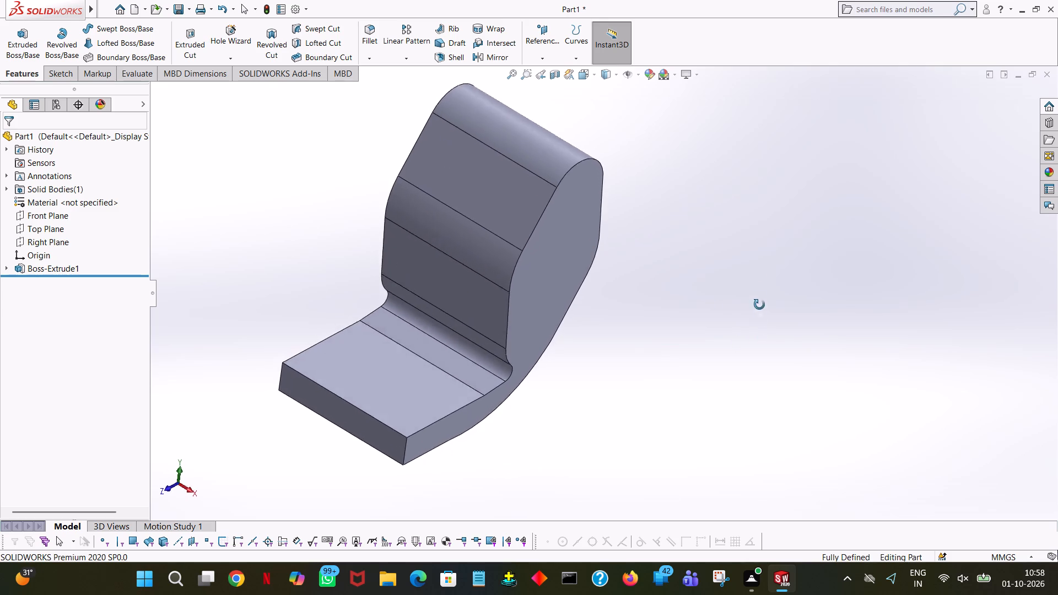
pyautogui.moveTo(759, 305); pyautogui.dragTo(716, 203, button='middle')
pyautogui.middleClick(716, 203)
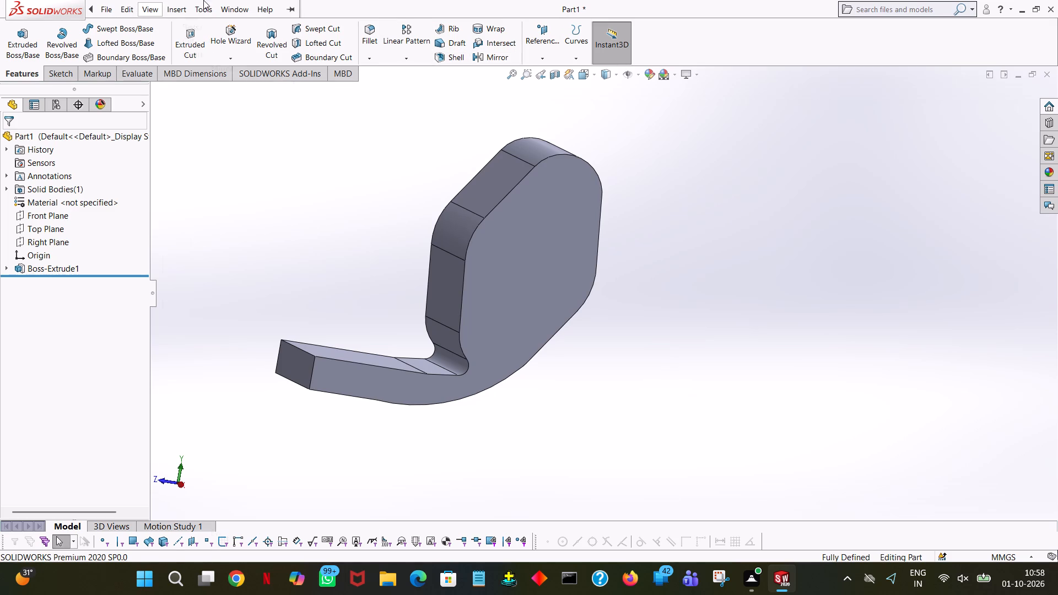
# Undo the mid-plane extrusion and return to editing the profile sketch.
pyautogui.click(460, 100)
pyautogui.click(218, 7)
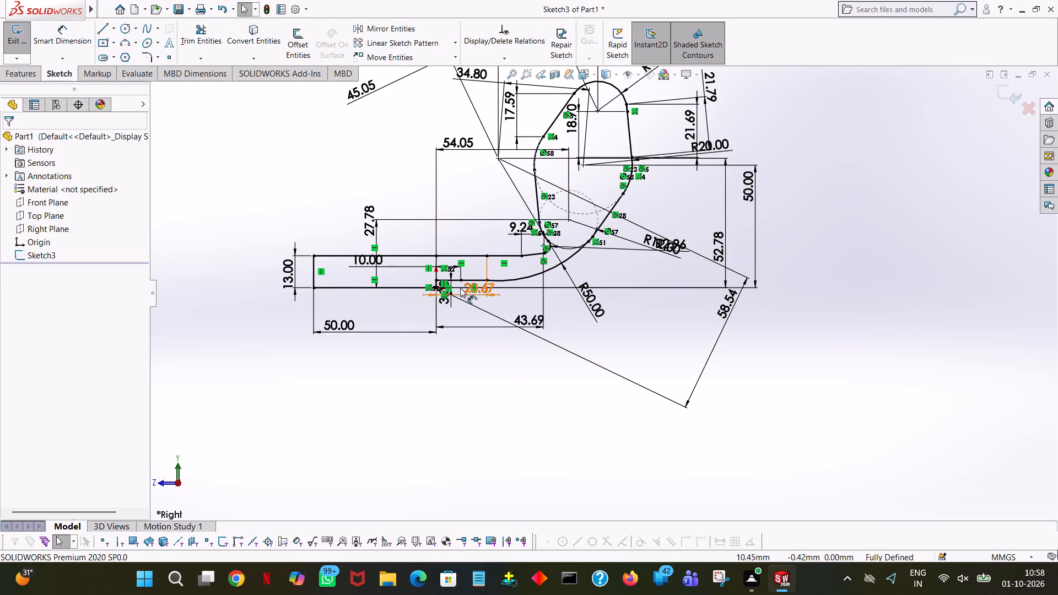
# Trim away the vertical line above the origin that divides the base from the arm in the profile sketch.
pyautogui.keyDown('ctrl'); pyautogui.scroll(-2, 469, 288); pyautogui.keyUp('ctrl')
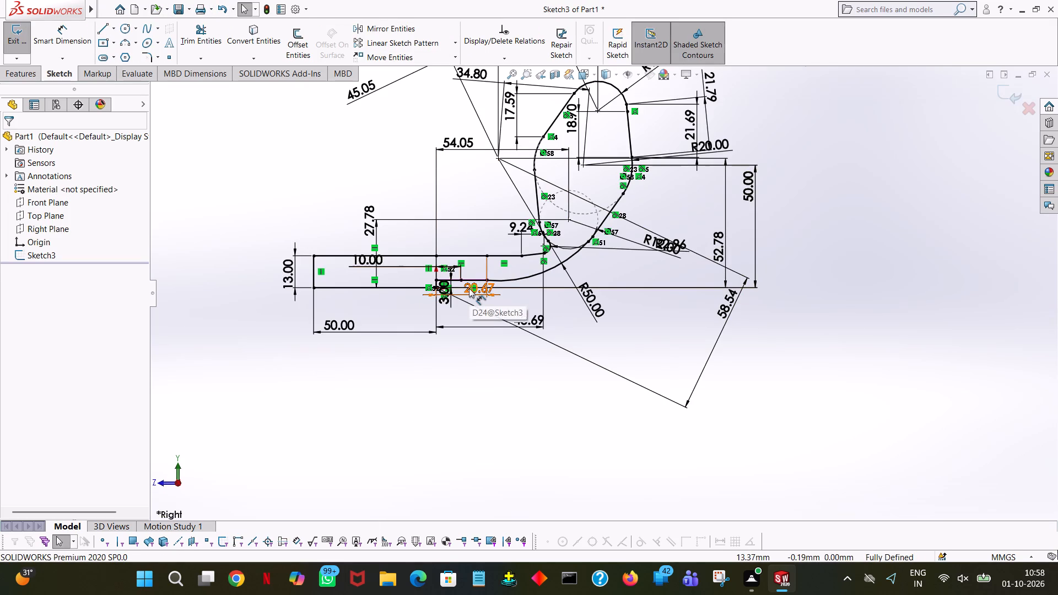
pyautogui.keyDown('ctrl'); pyautogui.scroll(-8, 469, 288); pyautogui.keyUp('ctrl')
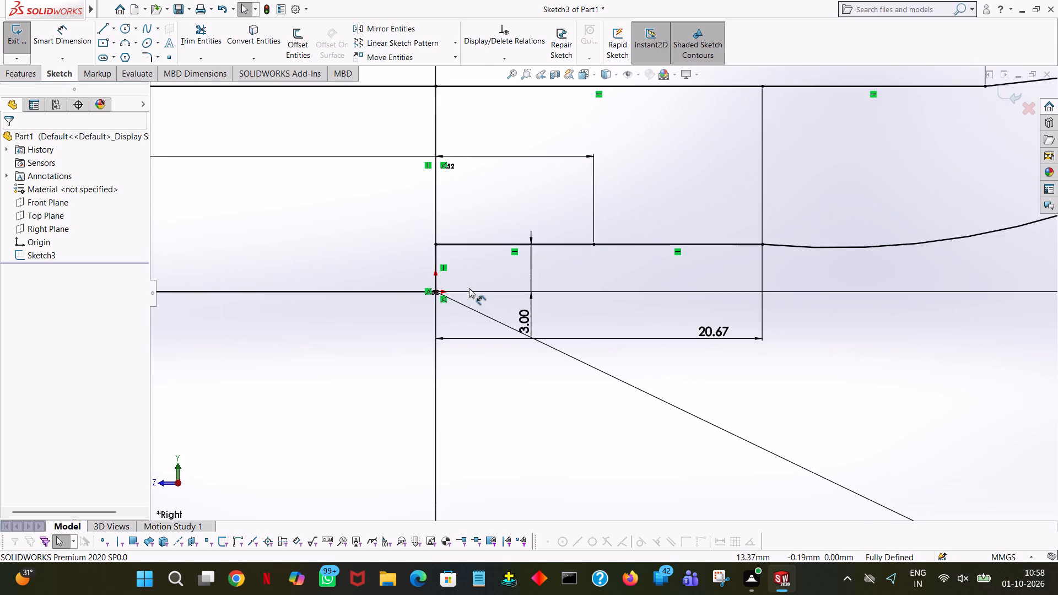
pyautogui.keyDown('ctrl'); pyautogui.scroll(-1, 469, 288); pyautogui.keyUp('ctrl')
pyautogui.keyDown('ctrl'); pyautogui.scroll(1, 469, 288); pyautogui.keyUp('ctrl')
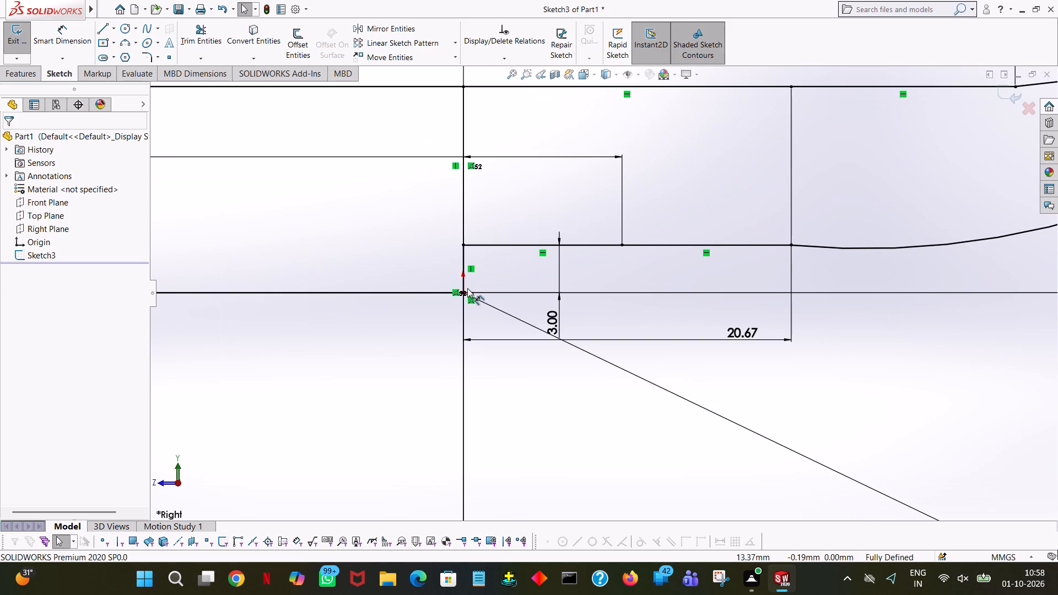
pyautogui.click(461, 166)
pyautogui.click(364, 183)
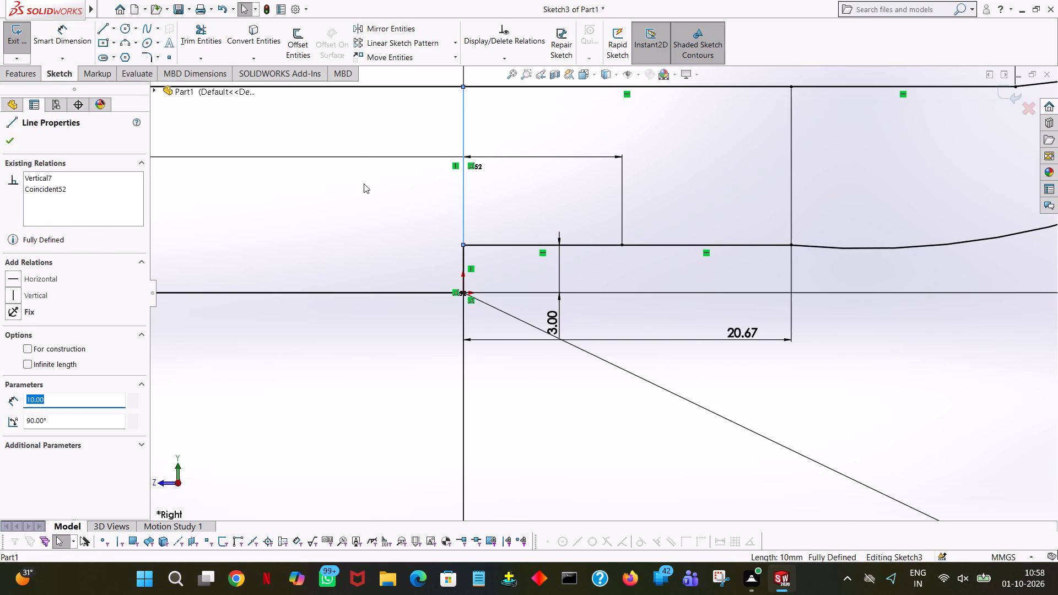
pyautogui.click(202, 41)
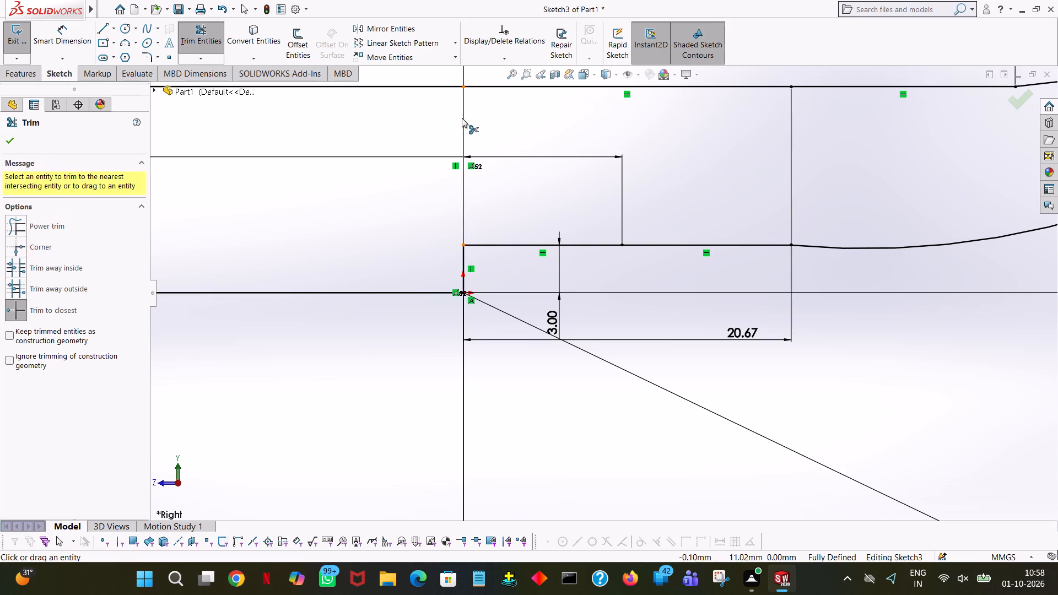
pyautogui.click(462, 118)
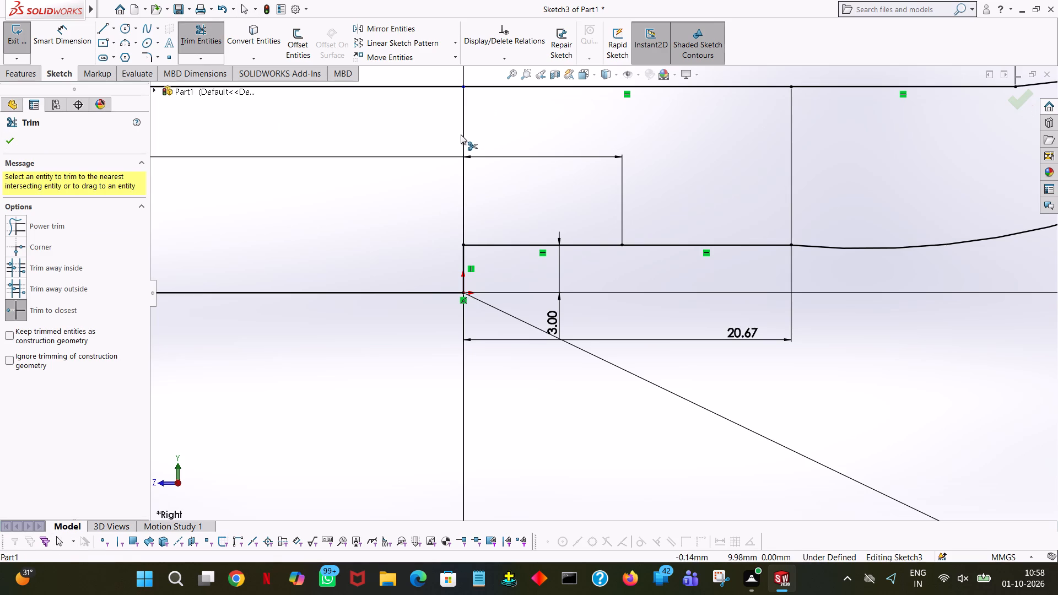
pyautogui.click(461, 134)
pyautogui.click(466, 183)
pyautogui.click(466, 188)
pyautogui.tripleClick(461, 190)
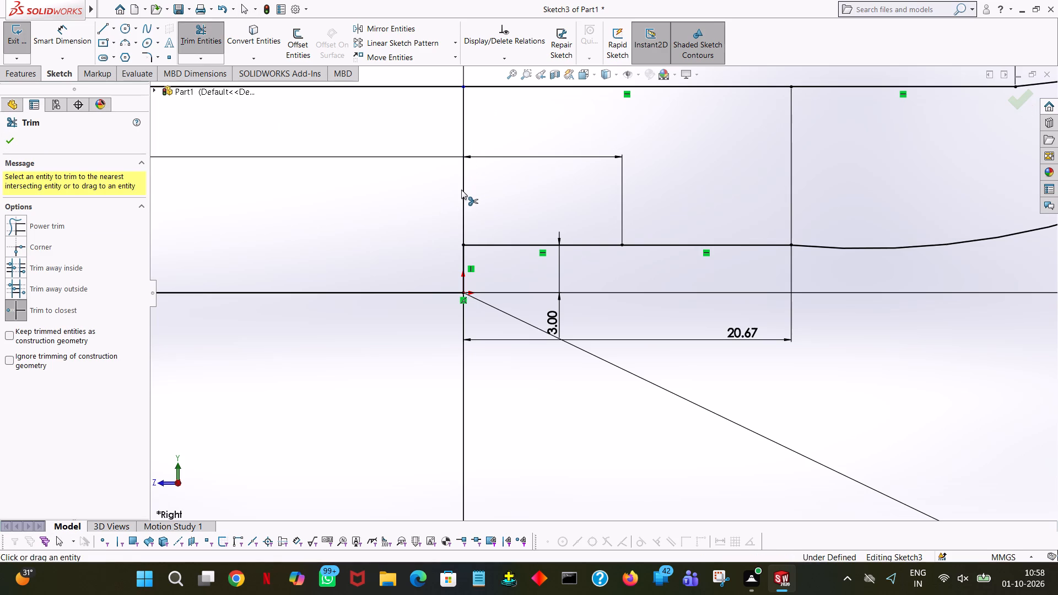
pyautogui.click(461, 190)
pyautogui.click(457, 108)
pyautogui.click(459, 102)
pyautogui.click(469, 113)
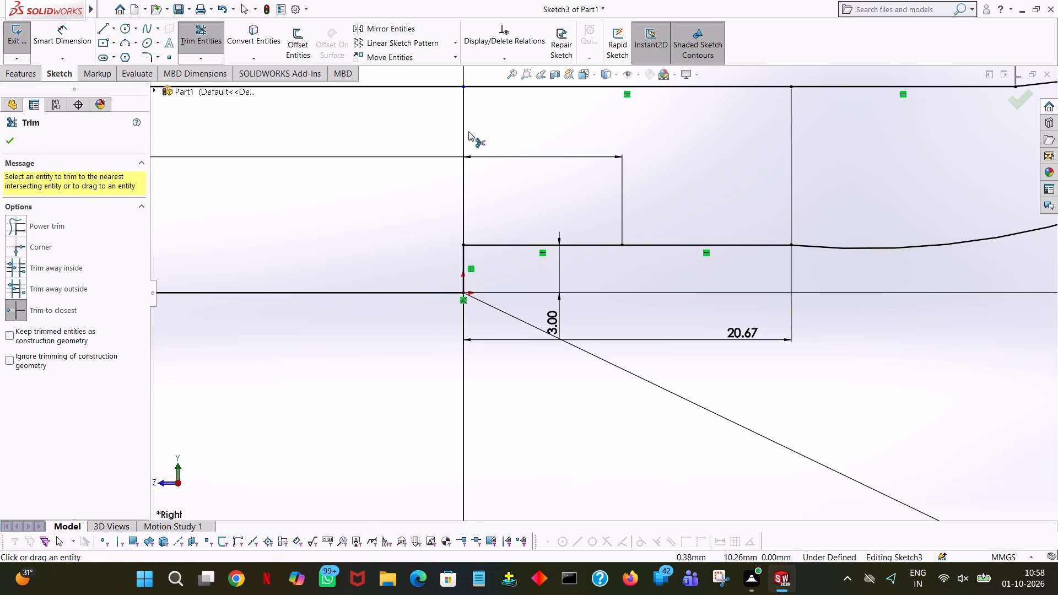
pyautogui.keyDown('ctrl'); pyautogui.scroll(-2, 468, 131); pyautogui.keyUp('ctrl')
pyautogui.keyDown('ctrl'); pyautogui.scroll(5, 468, 131); pyautogui.keyUp('ctrl')
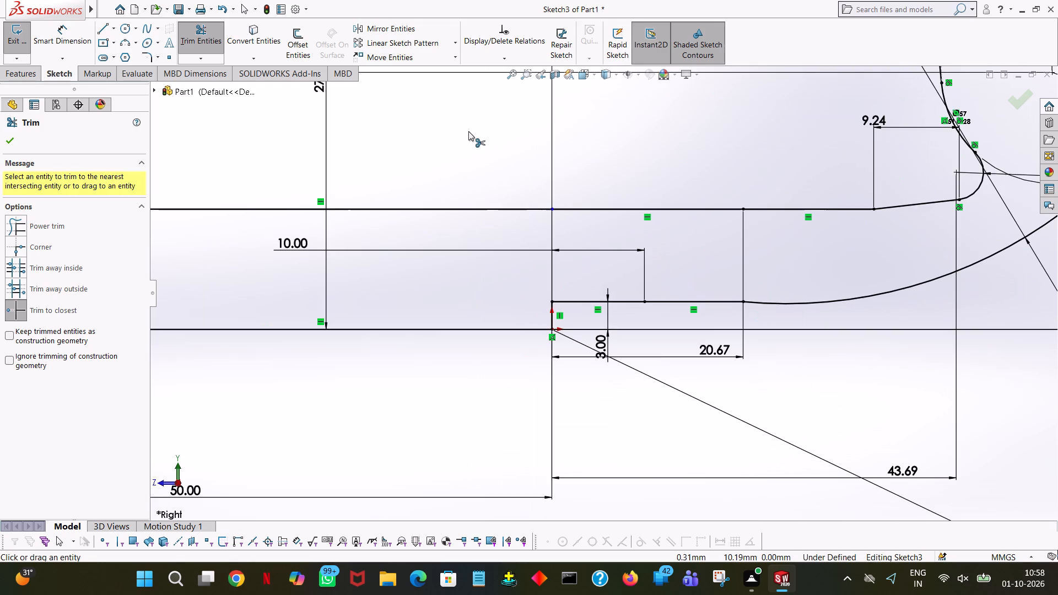
pyautogui.moveTo(538, 232); pyautogui.dragTo(581, 248)
pyautogui.moveTo(568, 253); pyautogui.dragTo(462, 241)
pyautogui.moveTo(462, 241); pyautogui.dragTo(506, 261)
pyautogui.click(4, 137)
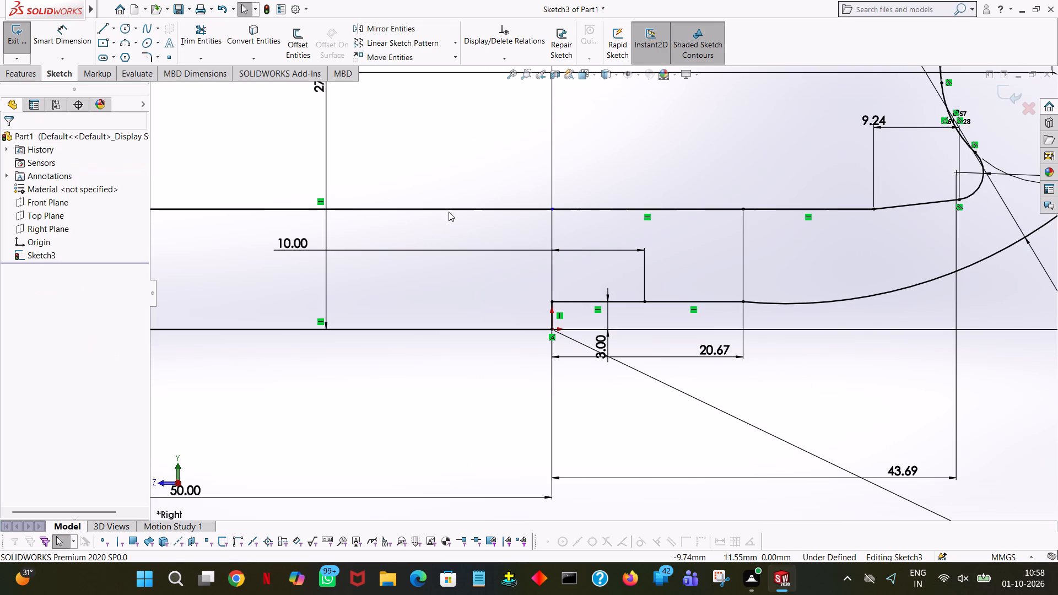
# Extrude the full closed base, arm and socket region 50 mm with the Mid Plane end condition.
pyautogui.click(14, 77)
pyautogui.click(11, 46)
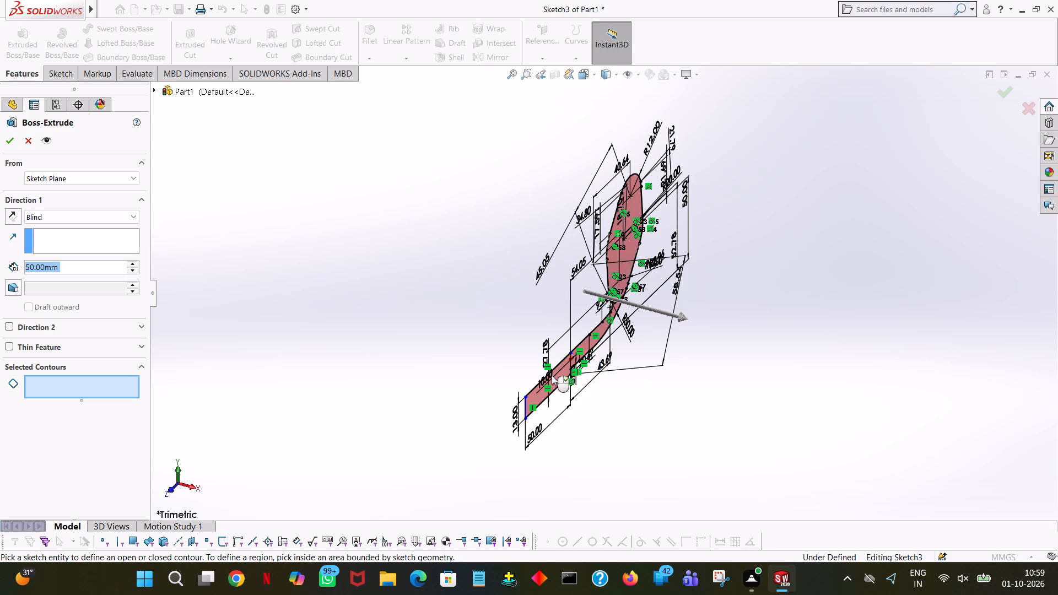
pyautogui.click(543, 386)
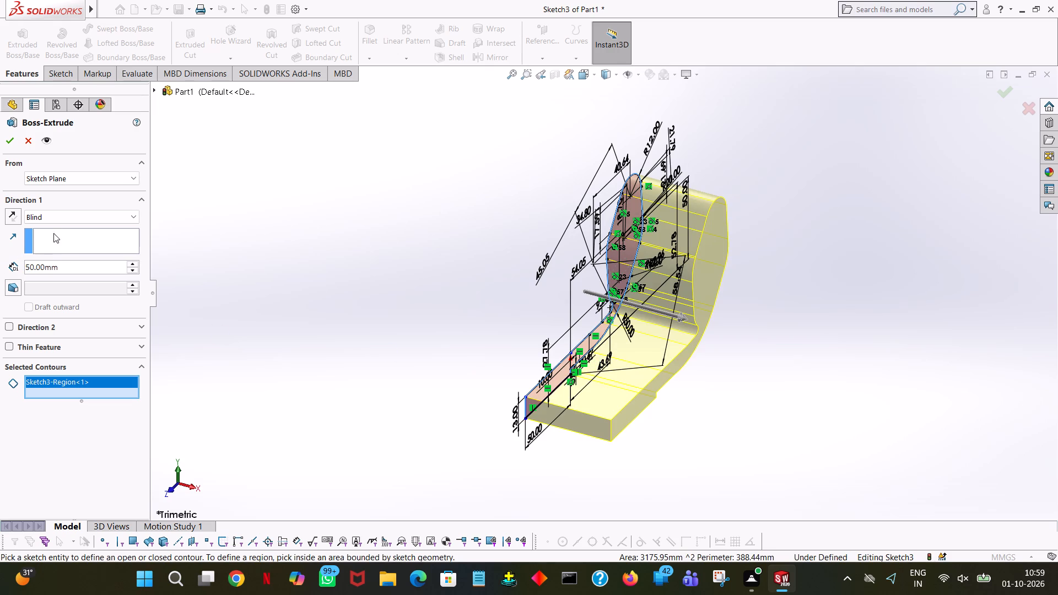
pyautogui.click(54, 218)
pyautogui.click(60, 282)
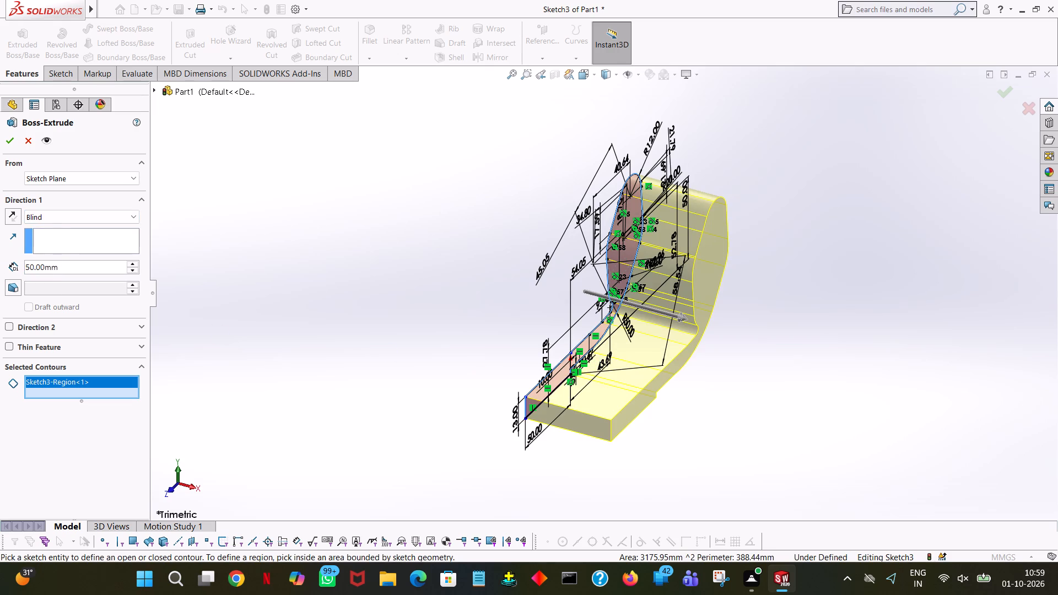
pyautogui.click(57, 218)
pyautogui.click(61, 272)
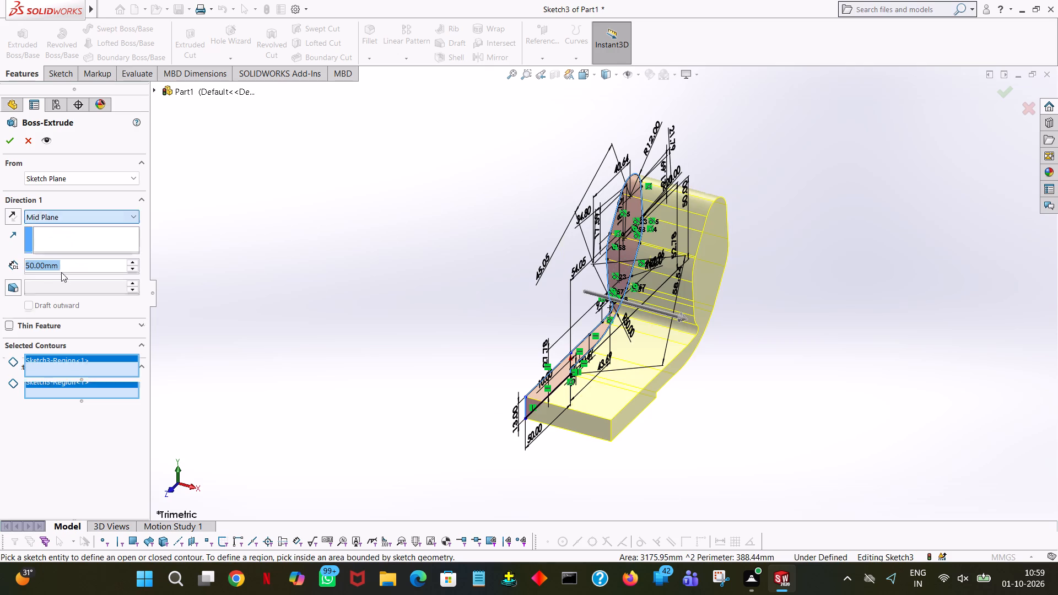
pyautogui.click(12, 144)
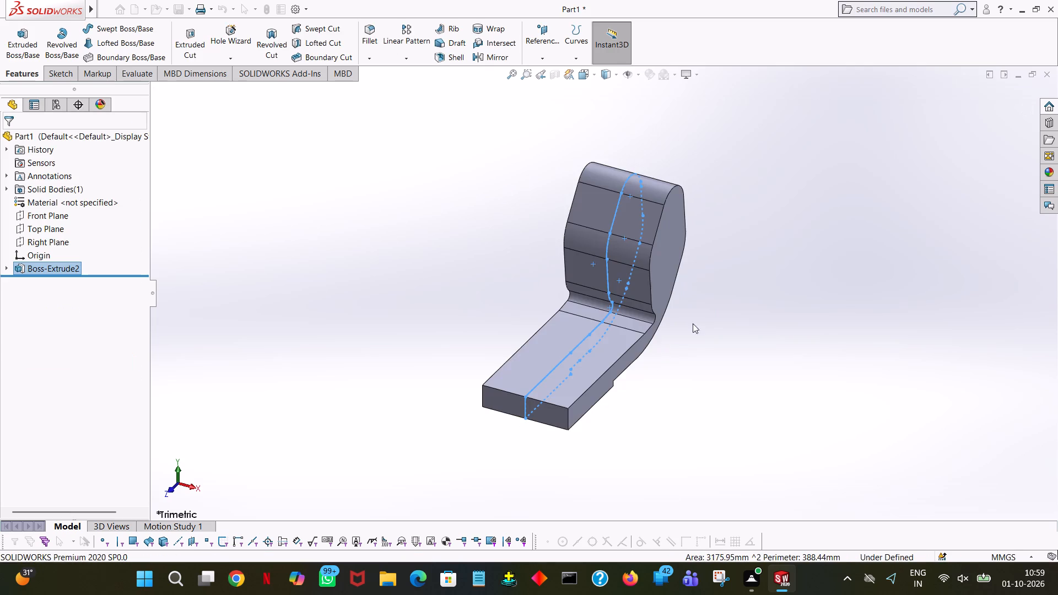
# Examine the extruded bracket body from the side, back and underside, finishing in an isometric view.
pyautogui.click(755, 370)
pyautogui.moveTo(758, 361); pyautogui.dragTo(700, 356, button='middle')
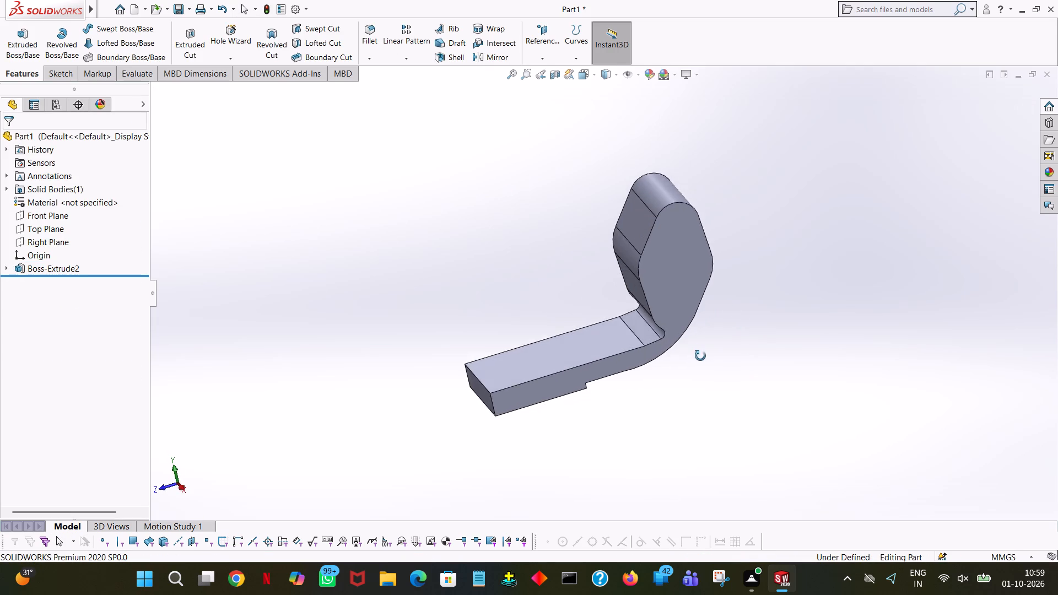
pyautogui.moveTo(700, 356); pyautogui.dragTo(686, 335, button='middle')
pyautogui.middleClick(686, 335)
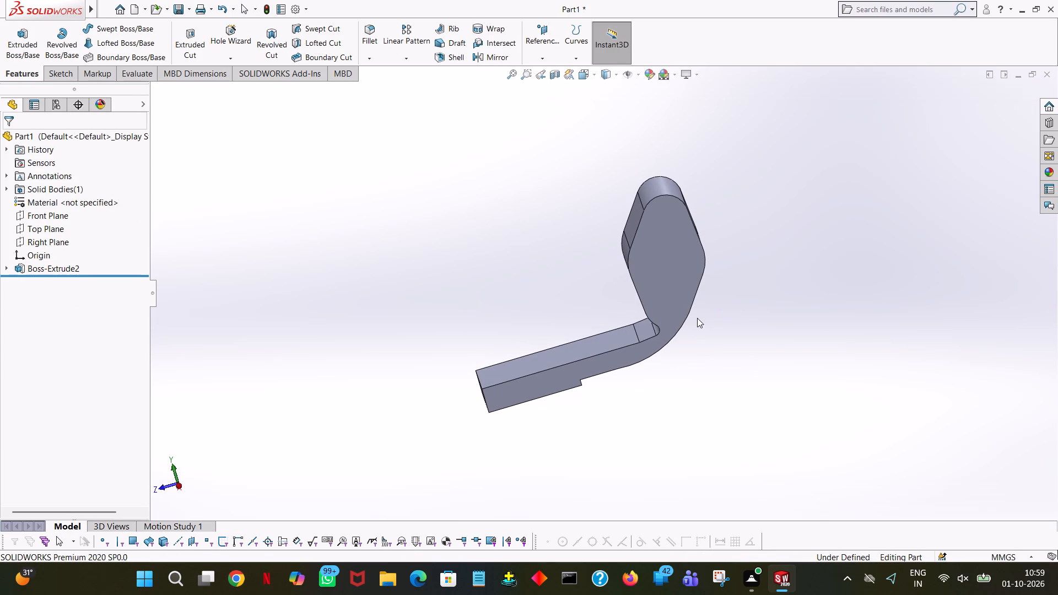
pyautogui.moveTo(701, 318); pyautogui.dragTo(713, 273, button='middle')
pyautogui.moveTo(719, 284); pyautogui.dragTo(748, 337, button='middle')
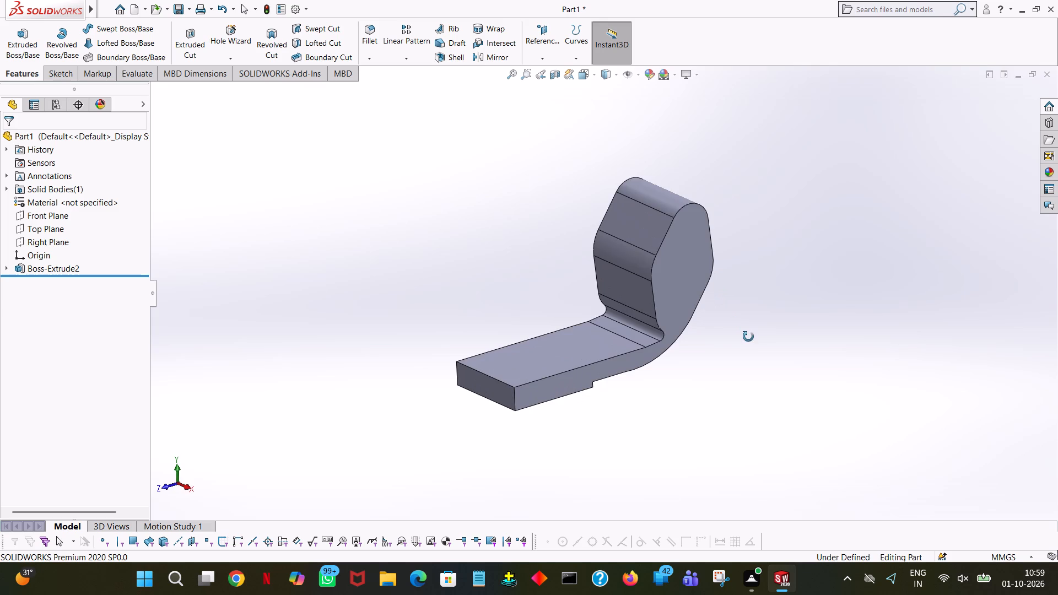
pyautogui.moveTo(748, 337); pyautogui.dragTo(878, 317, button='middle')
pyautogui.middleClick(888, 315)
pyautogui.moveTo(879, 326); pyautogui.dragTo(634, 344, button='middle')
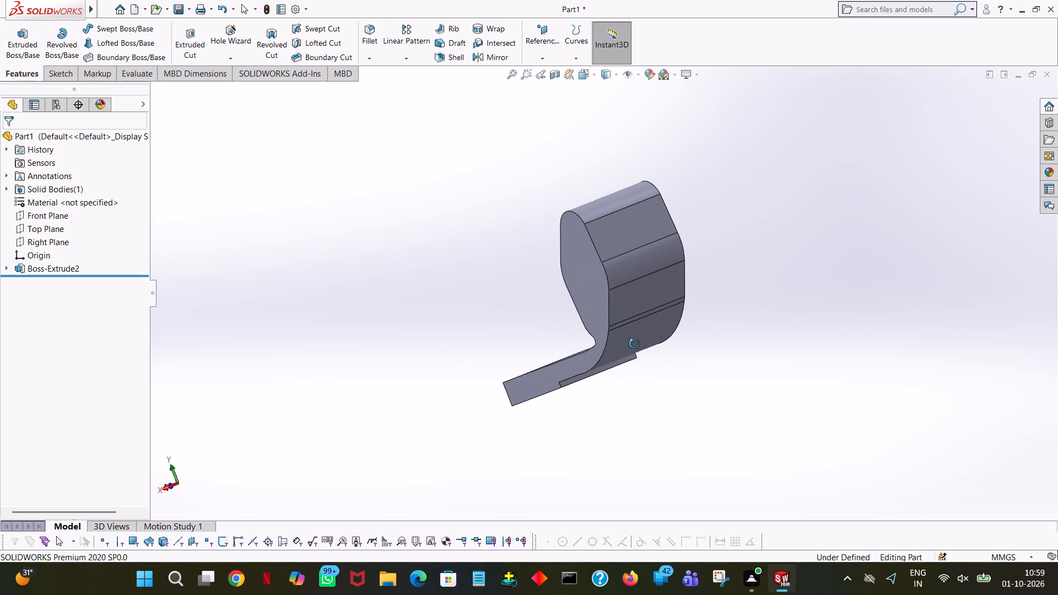
pyautogui.moveTo(634, 344); pyautogui.dragTo(703, 328, button='middle')
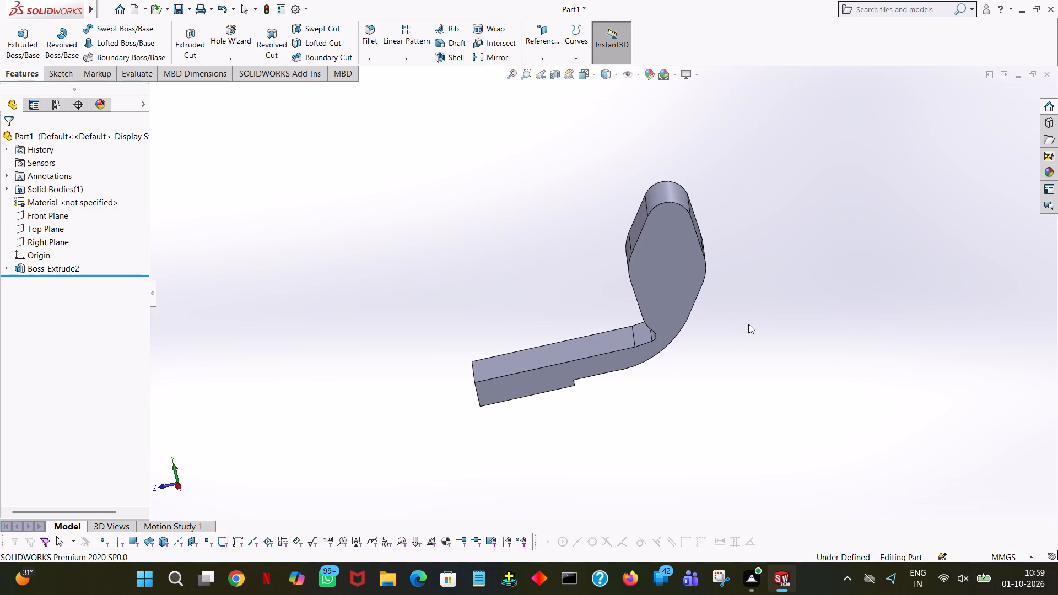
pyautogui.hotkey('ctrl', '7')
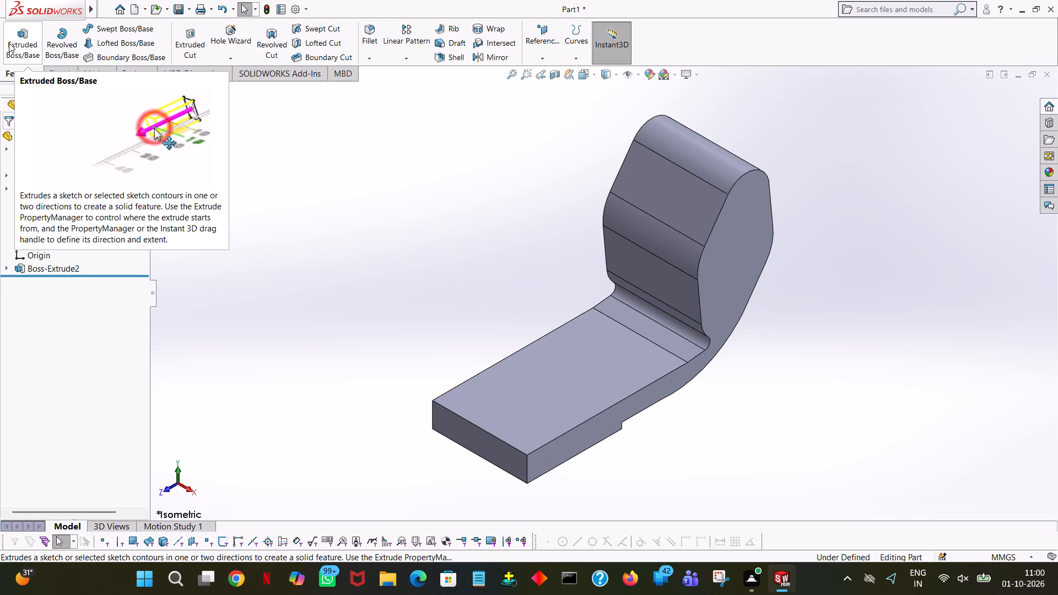
# Start a new boss extrusion sketch on the base's flat upper face and view it face-on.
pyautogui.click(9, 43)
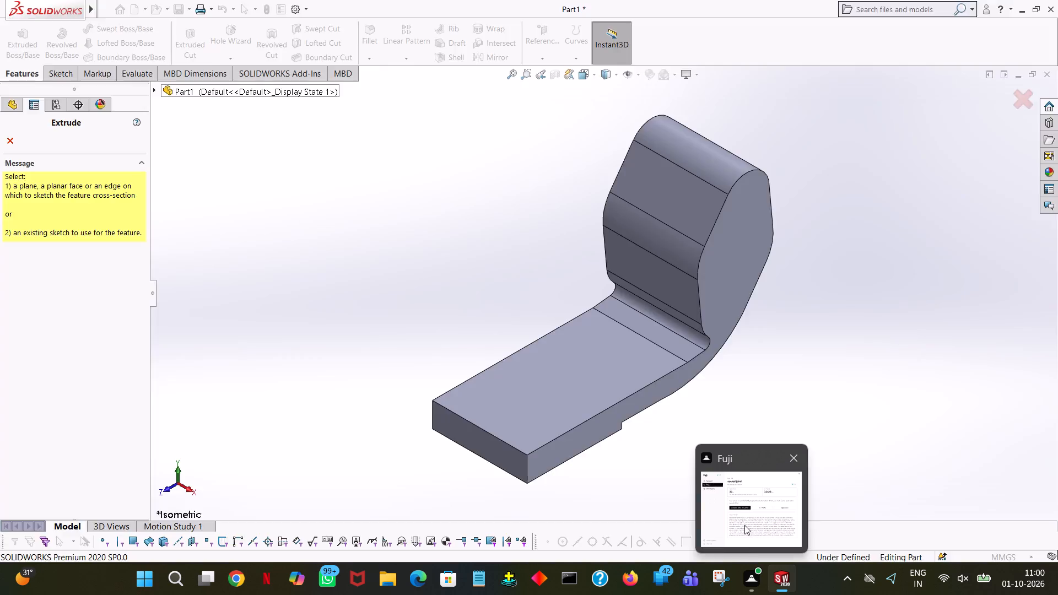
pyautogui.click(568, 385)
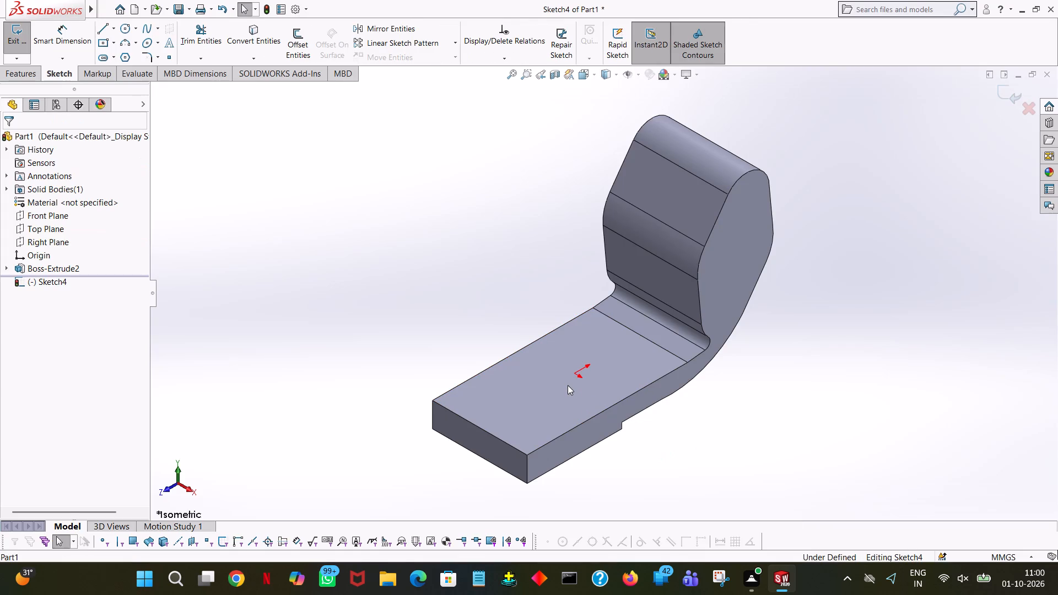
pyautogui.click(594, 73)
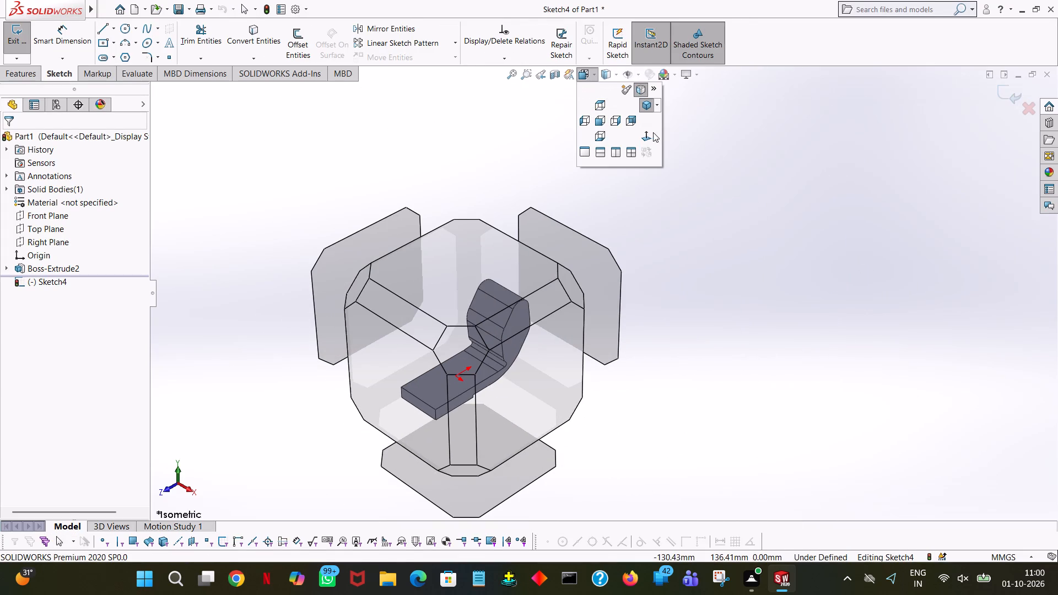
pyautogui.click(649, 132)
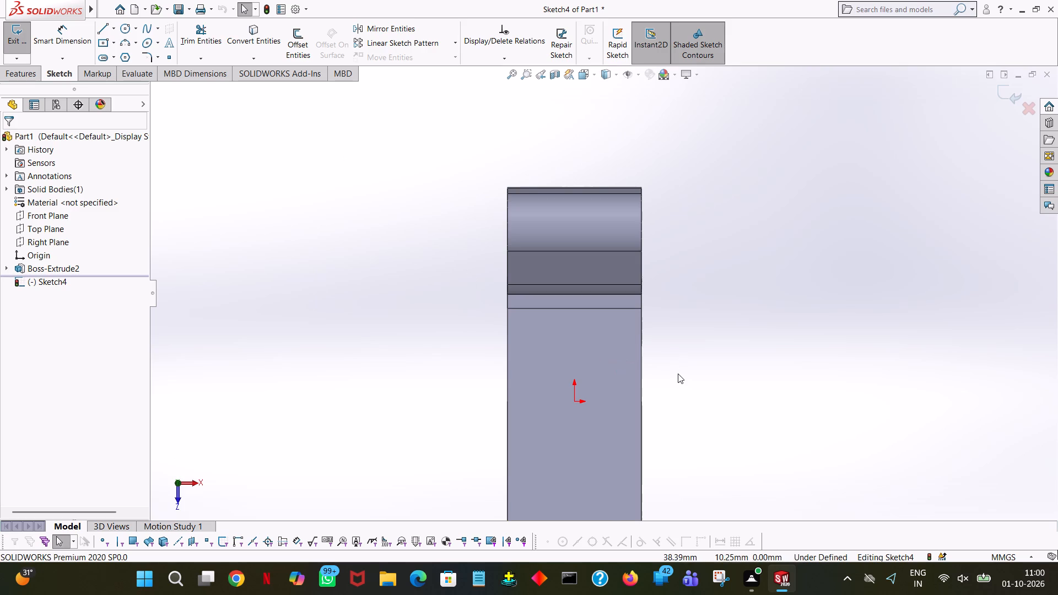
# Sketch a closed 10 mm by 90 mm rectangular strip with lines along the base's negative-X edge, from the free end to the bend.
pyautogui.keyDown('ctrl'); pyautogui.moveTo(756, 445); pyautogui.dragTo(784, 360, button='middle'); pyautogui.keyUp('ctrl')
pyautogui.click(101, 33)
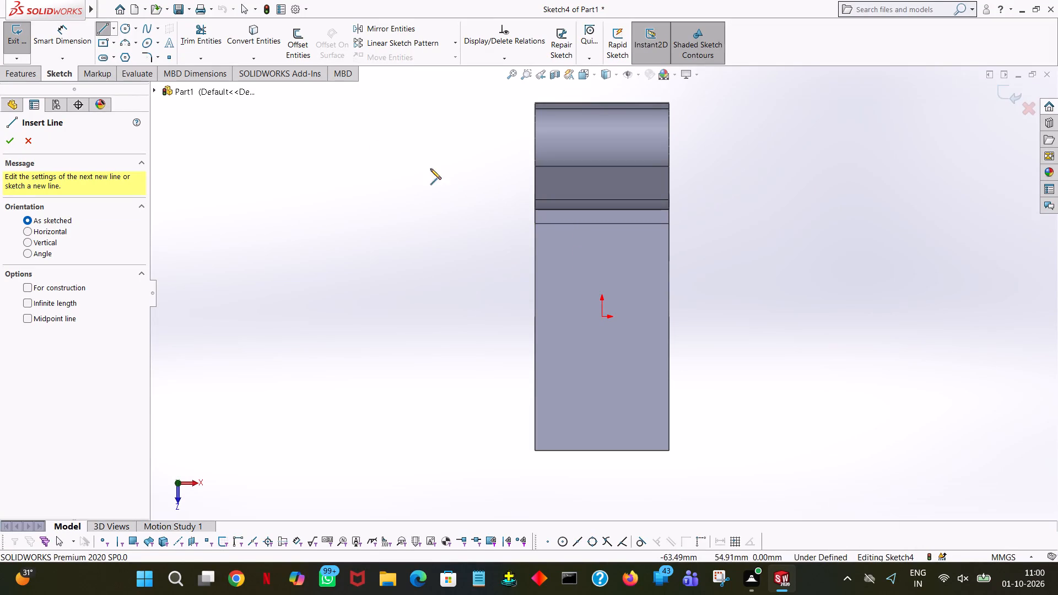
pyautogui.click(537, 451)
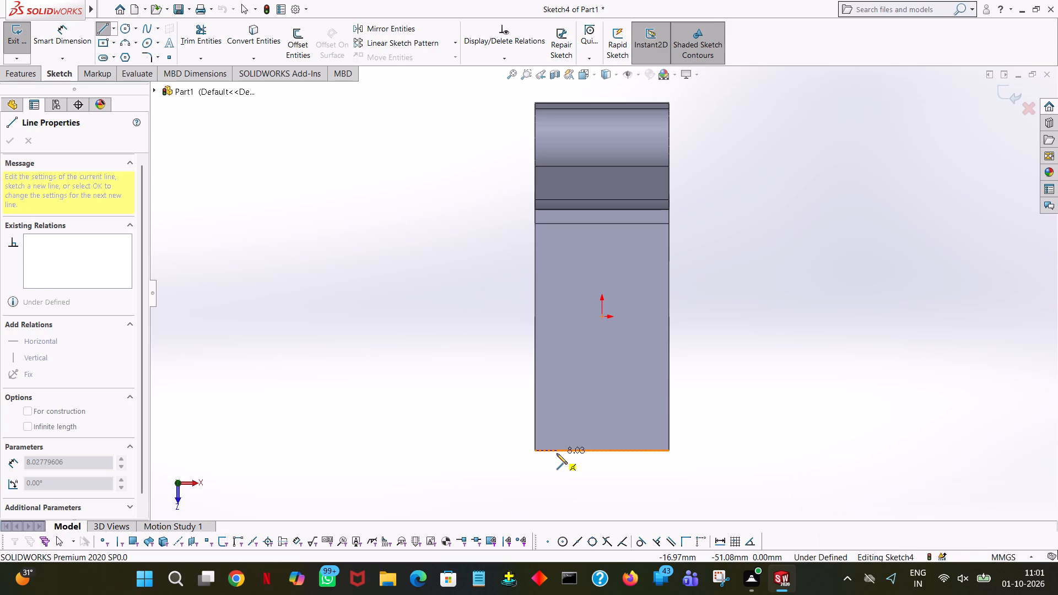
pyautogui.click(557, 453)
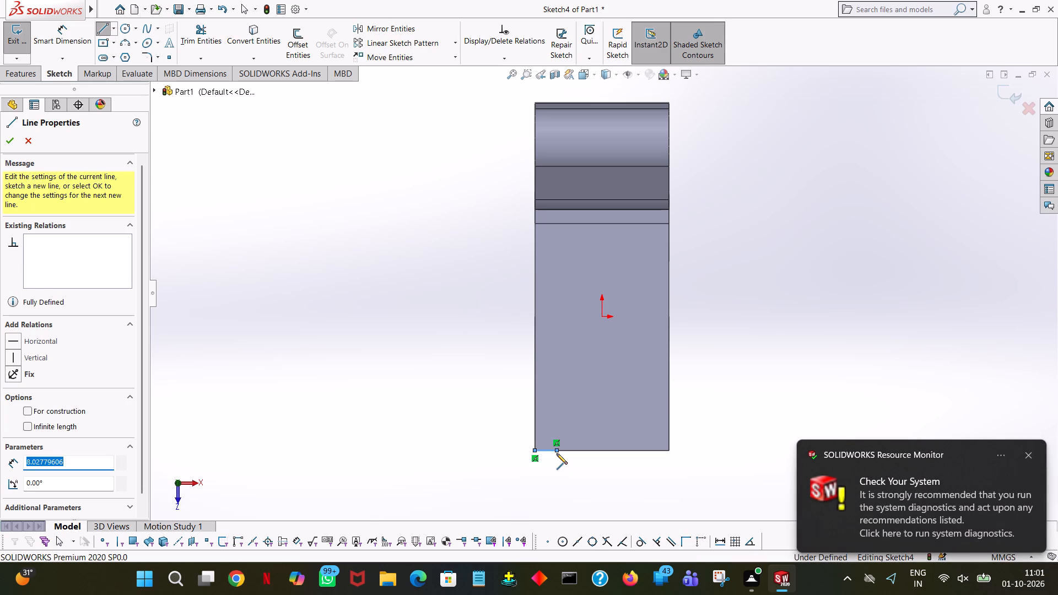
pyautogui.write('10')
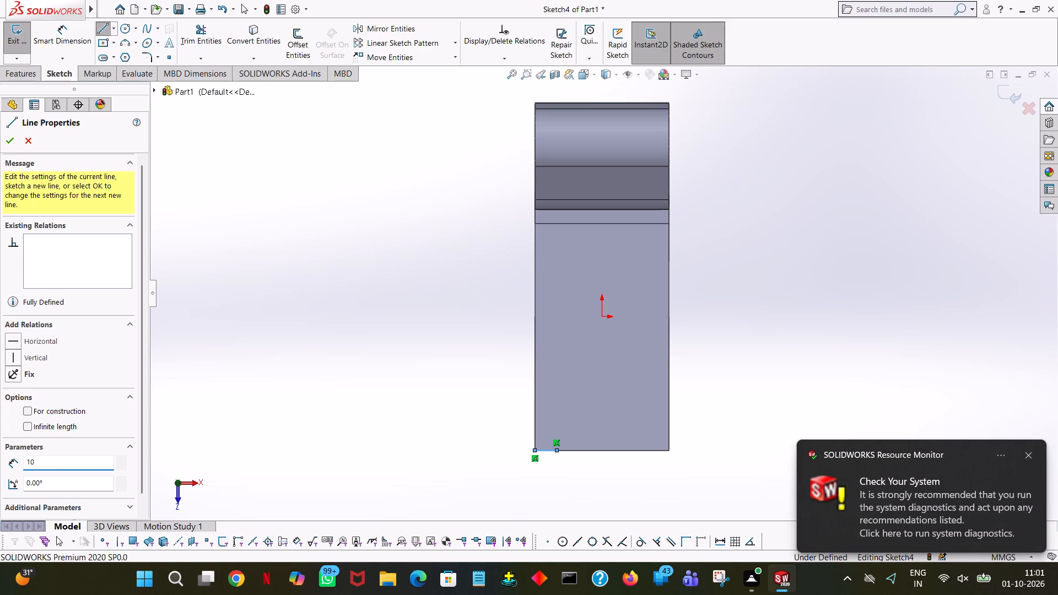
pyautogui.press('Return')
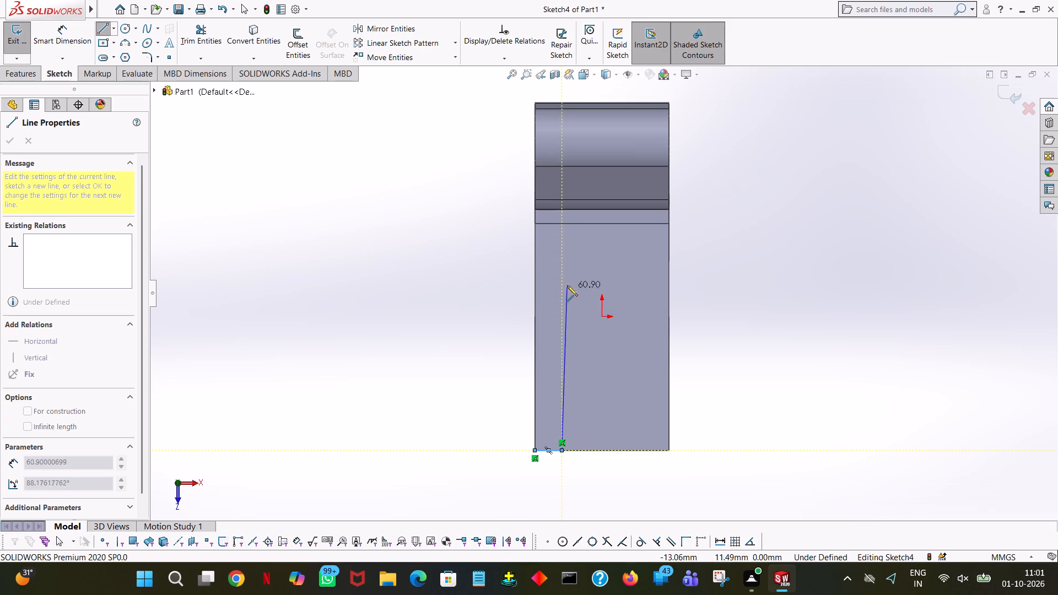
pyautogui.click(562, 209)
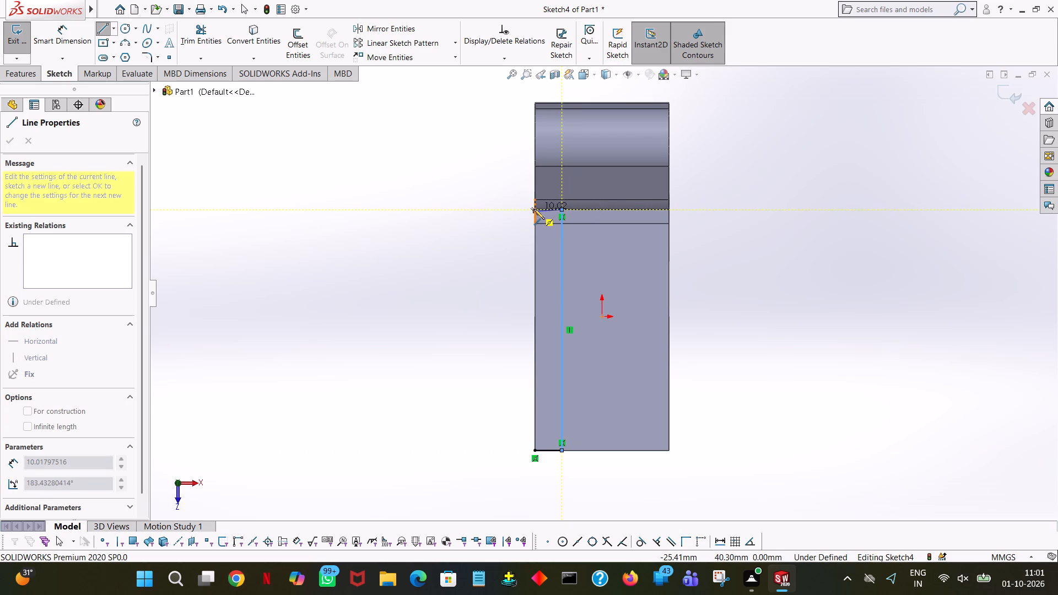
pyautogui.click(534, 209)
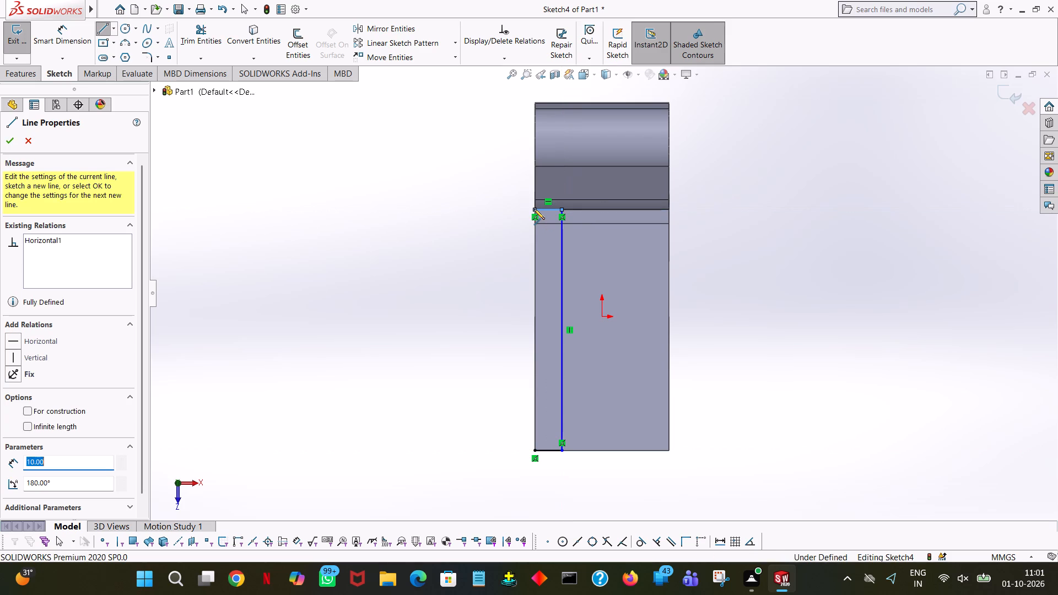
pyautogui.click(535, 451)
pyautogui.rightClick(535, 451)
pyautogui.click(563, 452)
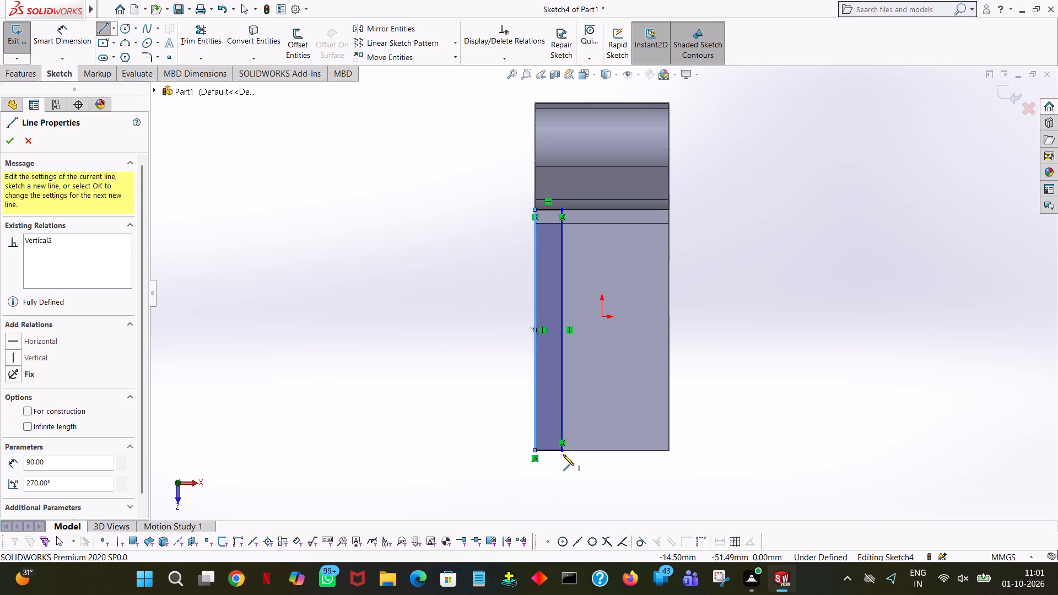
pyautogui.rightClick(563, 455)
pyautogui.click(570, 462)
pyautogui.click(803, 316)
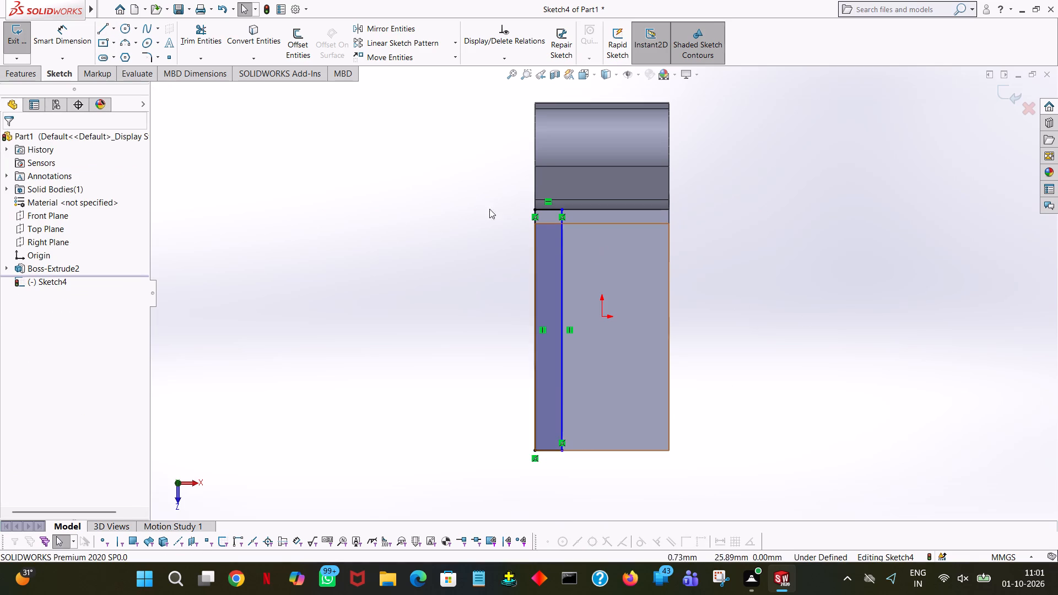
# Dimension the strip's long inner line 15 mm from the origin.
pyautogui.click(78, 39)
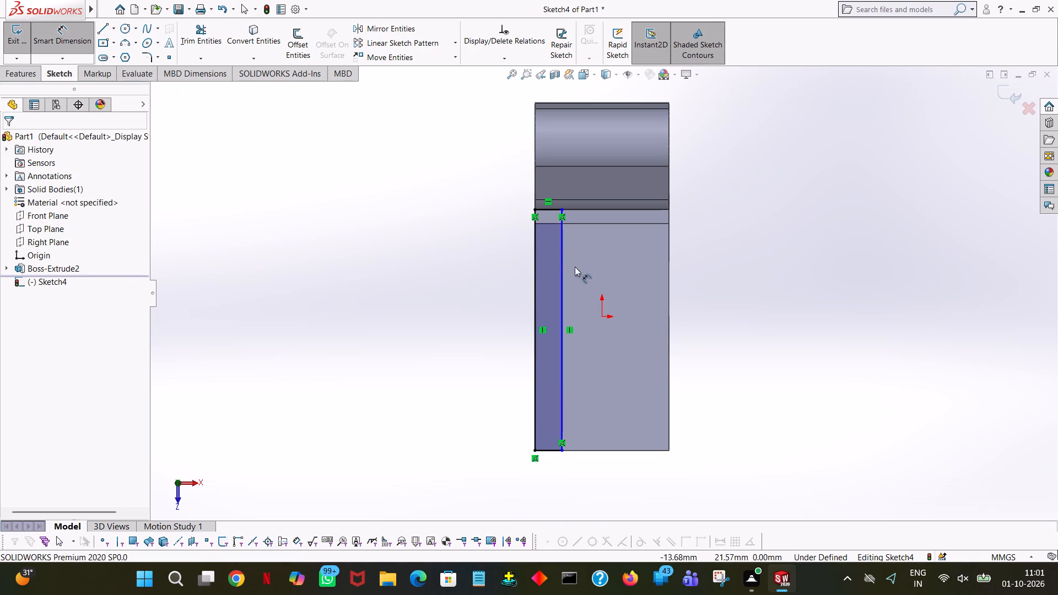
pyautogui.click(563, 295)
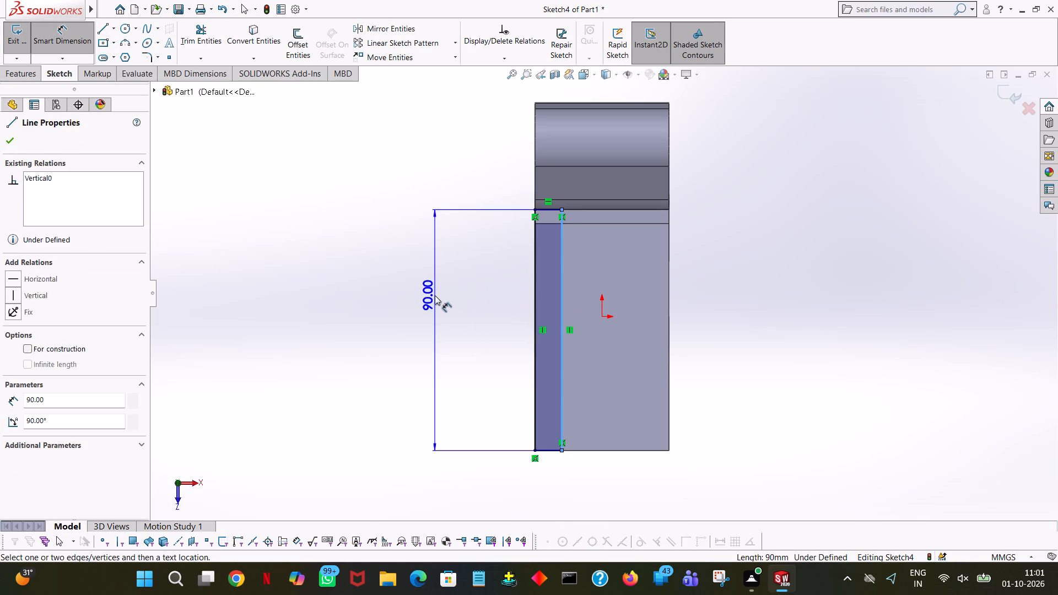
pyautogui.click(435, 295)
pyautogui.click(591, 299)
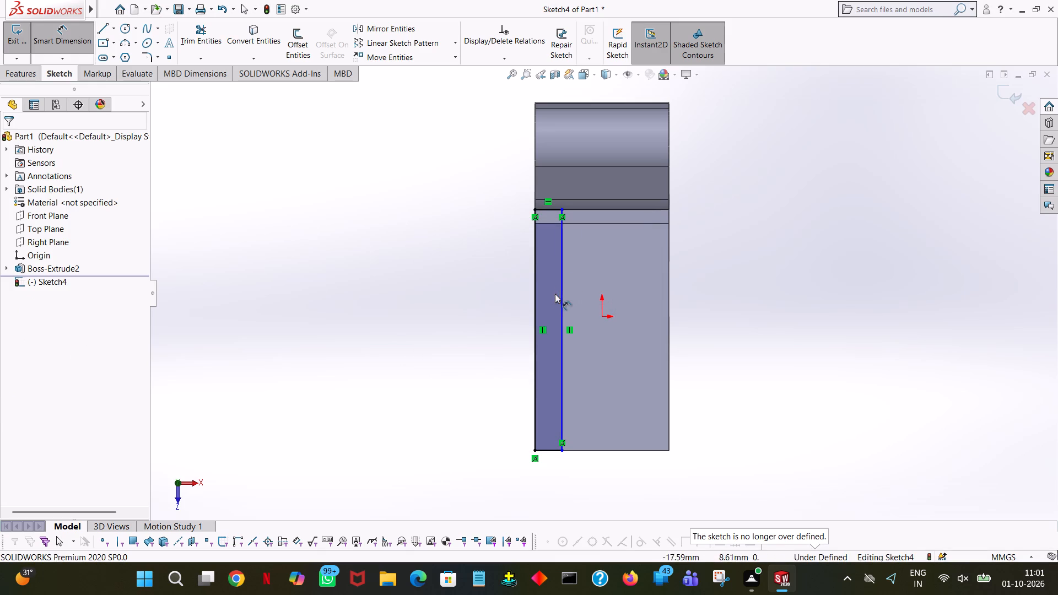
pyautogui.click(560, 411)
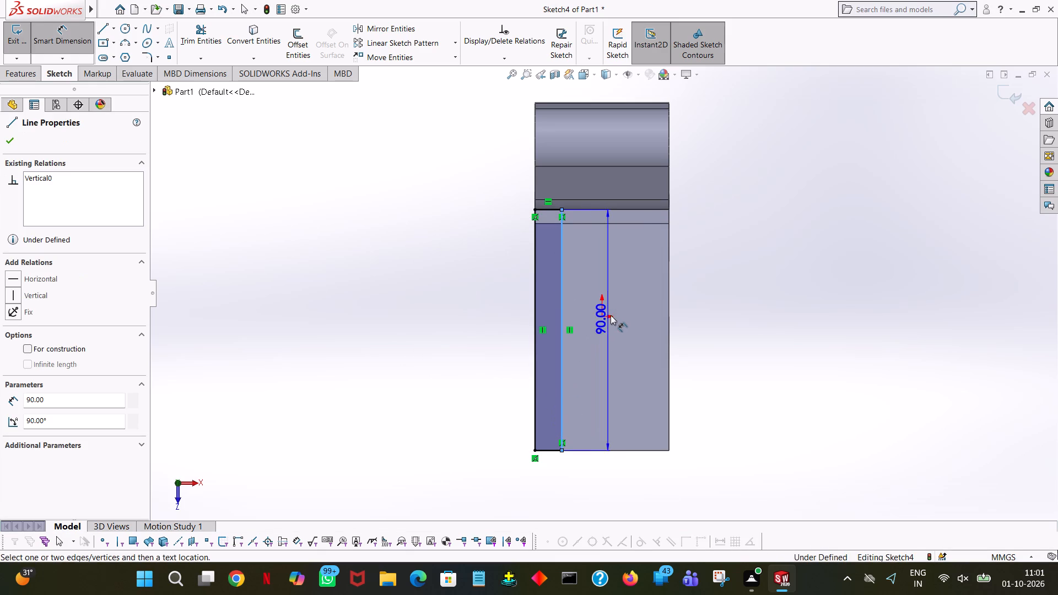
pyautogui.click(601, 316)
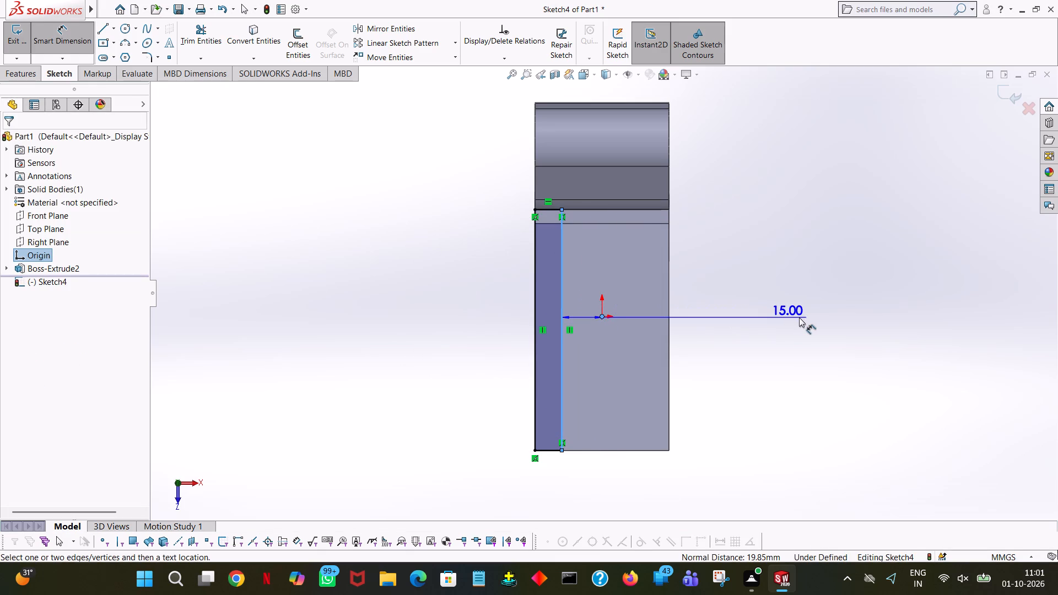
pyautogui.click(802, 317)
pyautogui.click(758, 301)
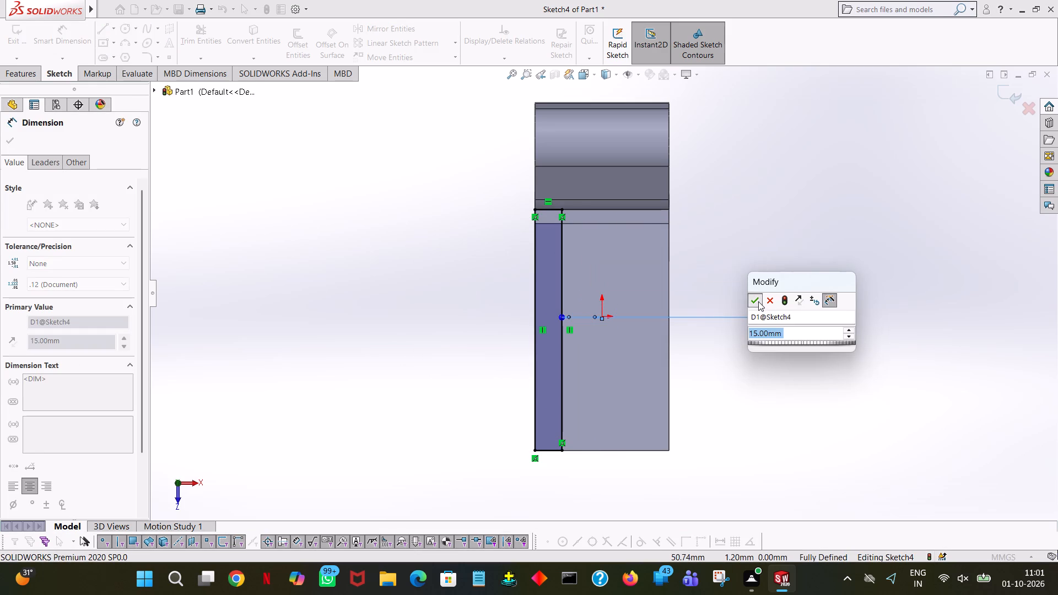
pyautogui.click(796, 237)
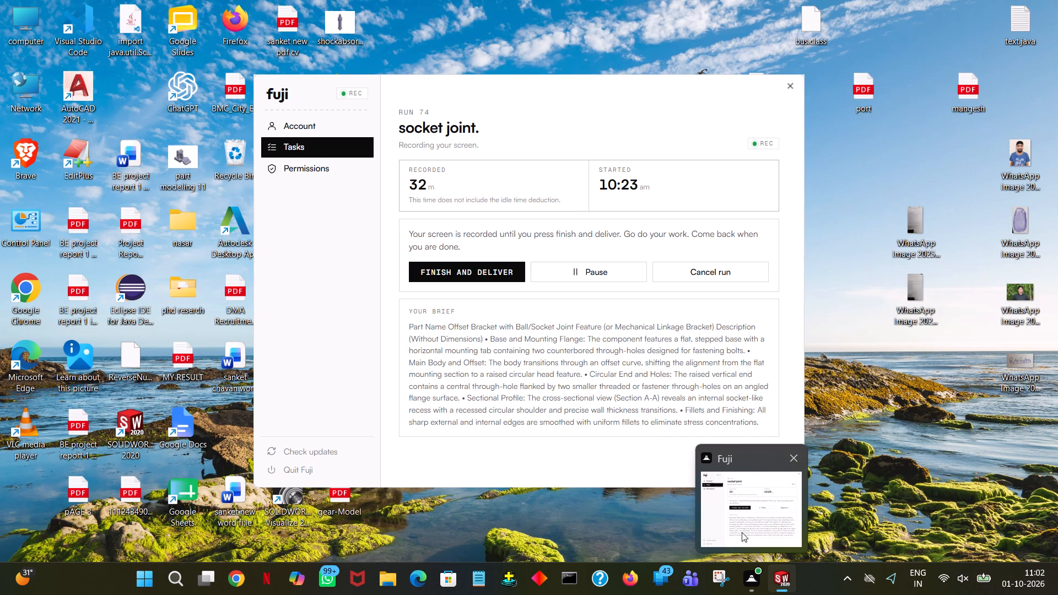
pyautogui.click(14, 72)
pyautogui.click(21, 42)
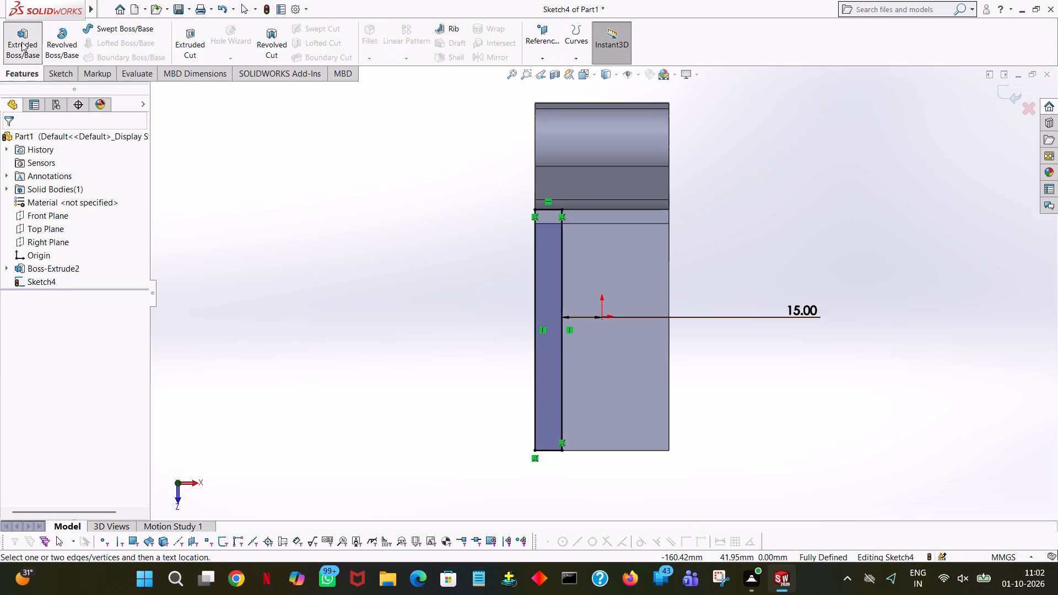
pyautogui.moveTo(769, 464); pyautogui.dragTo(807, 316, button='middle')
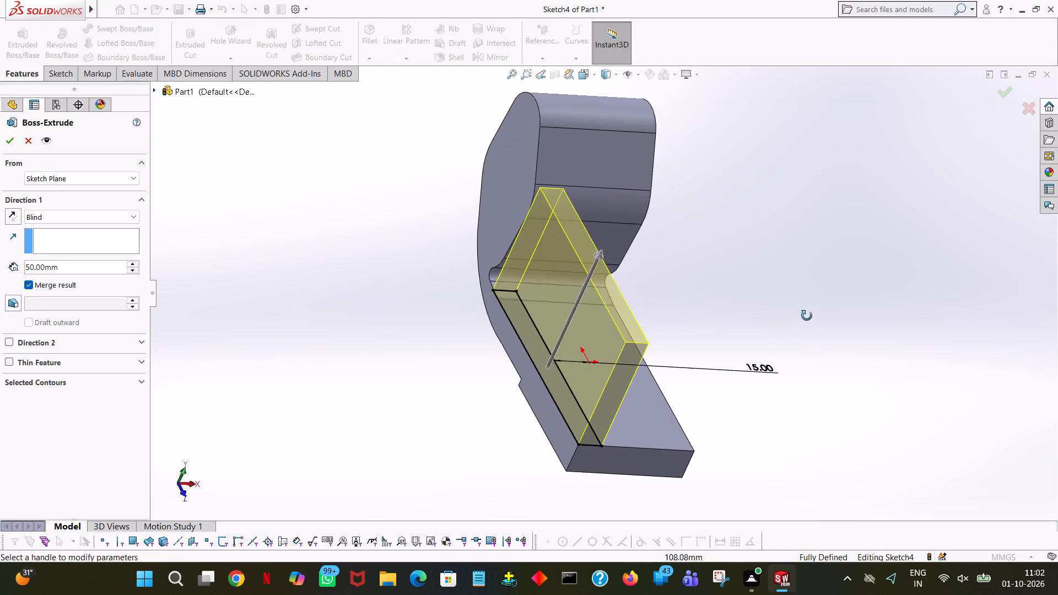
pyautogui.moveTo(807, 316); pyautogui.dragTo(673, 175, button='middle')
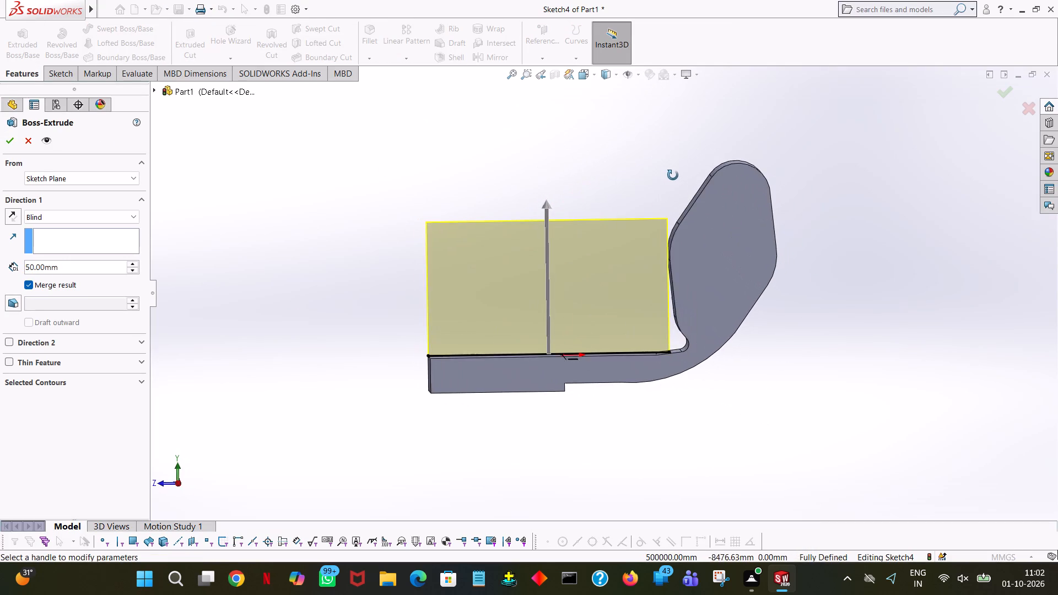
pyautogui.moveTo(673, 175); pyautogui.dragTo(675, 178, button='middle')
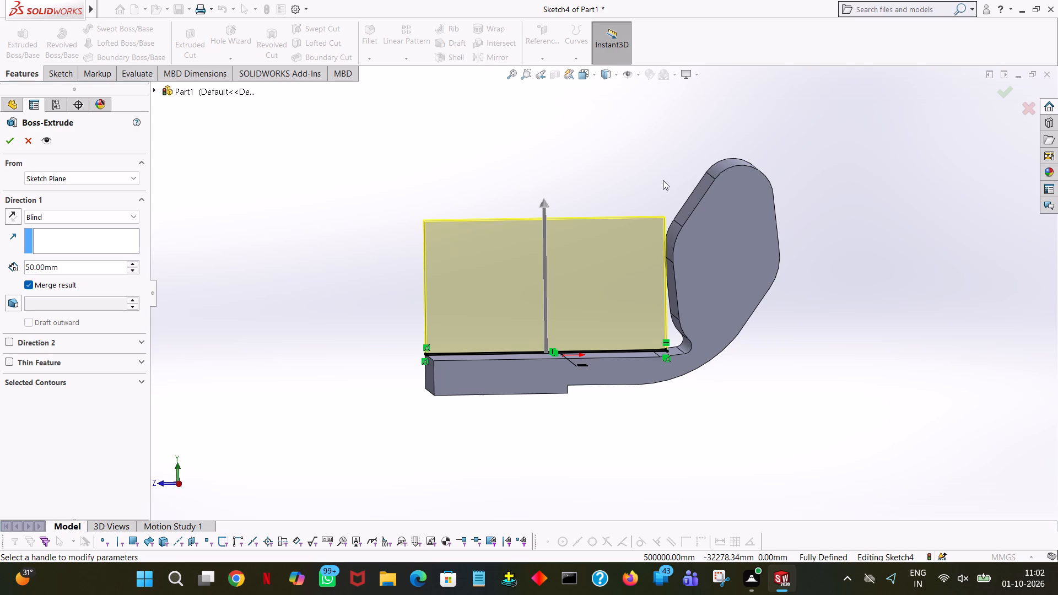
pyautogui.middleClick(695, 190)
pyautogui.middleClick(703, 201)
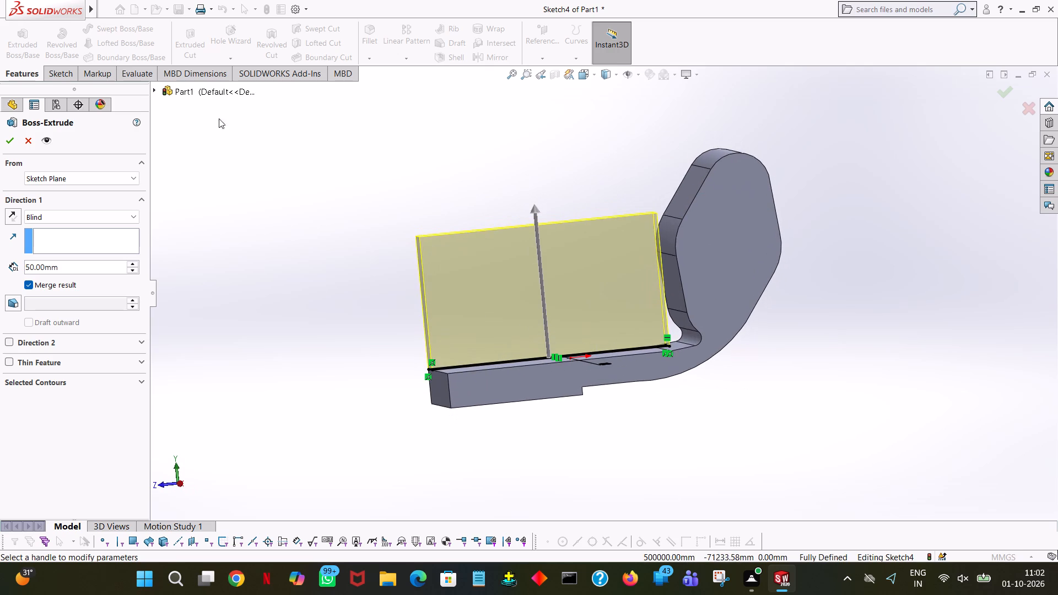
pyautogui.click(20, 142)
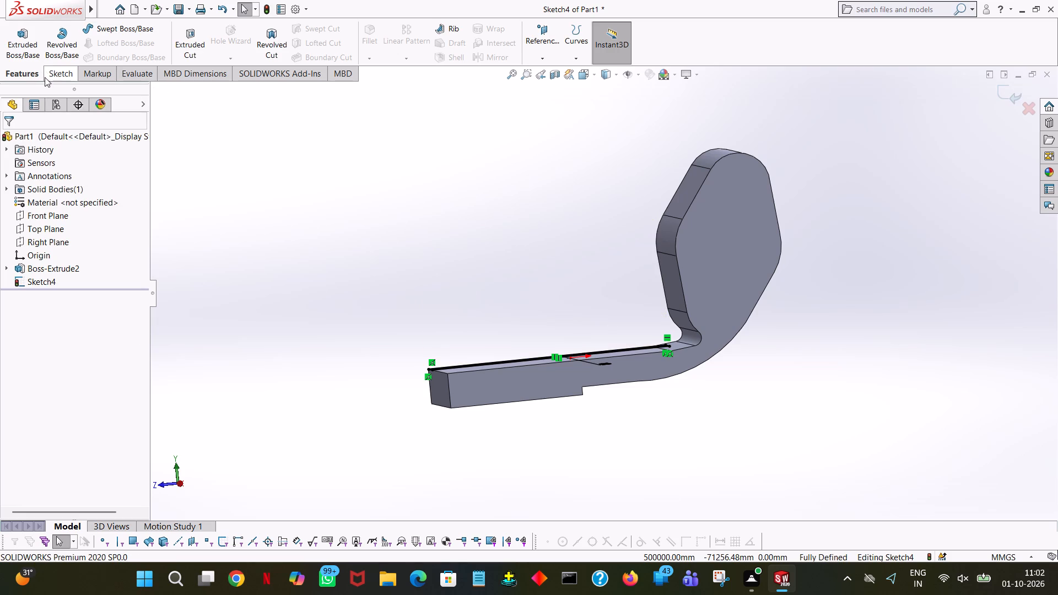
# View the strip sketch face-on and trim away its short end line at the bend.
pyautogui.click(72, 82)
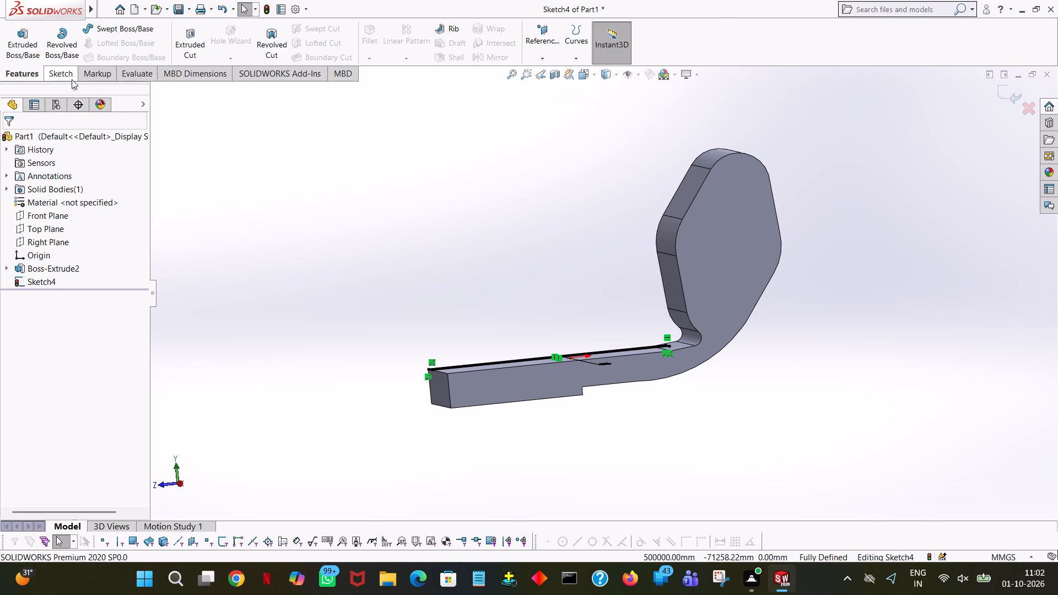
pyautogui.click(71, 77)
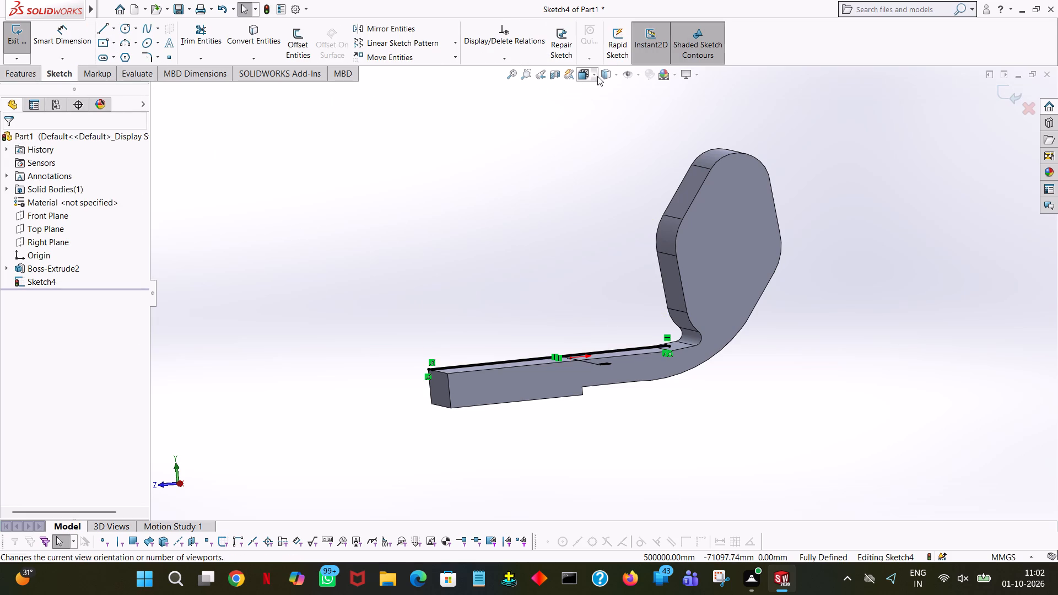
pyautogui.click(592, 75)
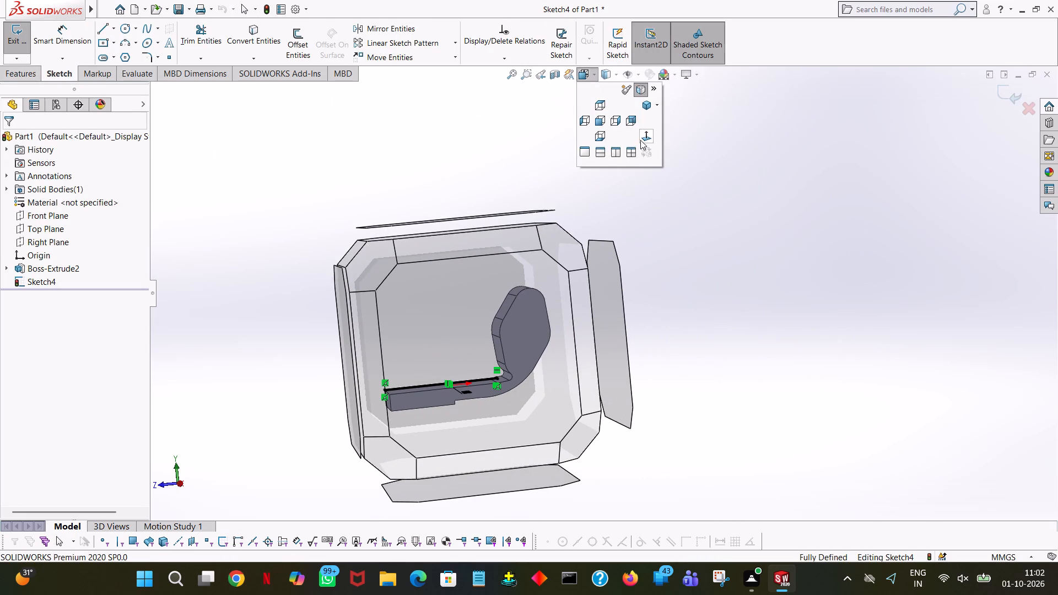
pyautogui.click(640, 140)
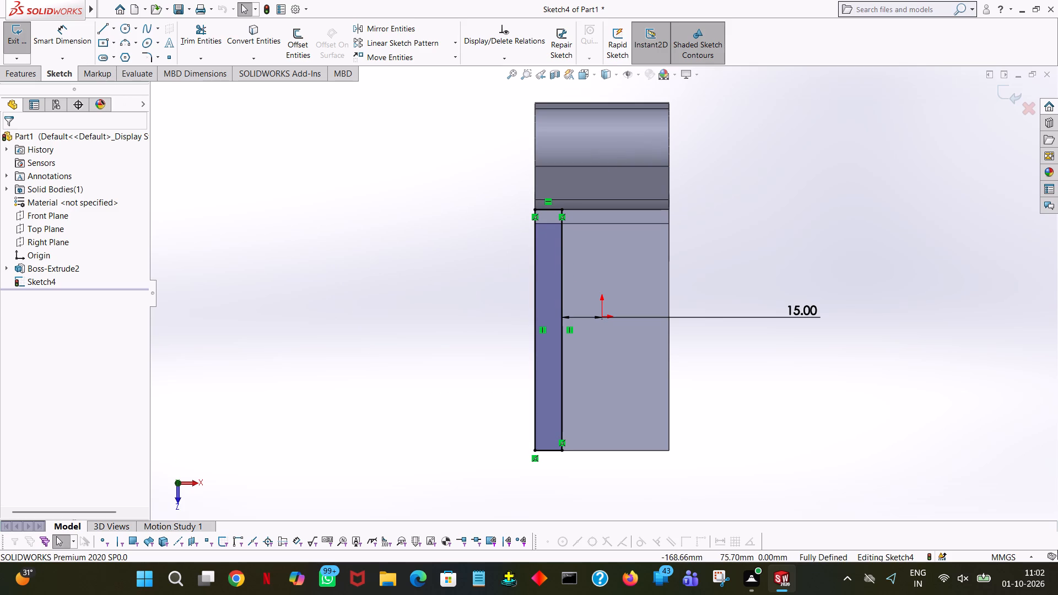
pyautogui.click(196, 31)
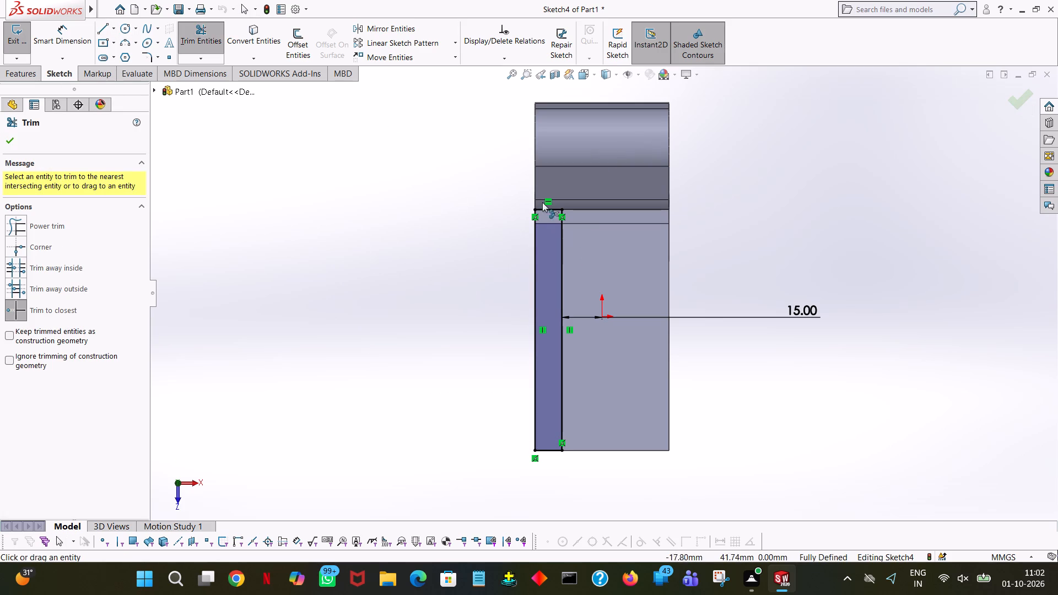
pyautogui.click(542, 209)
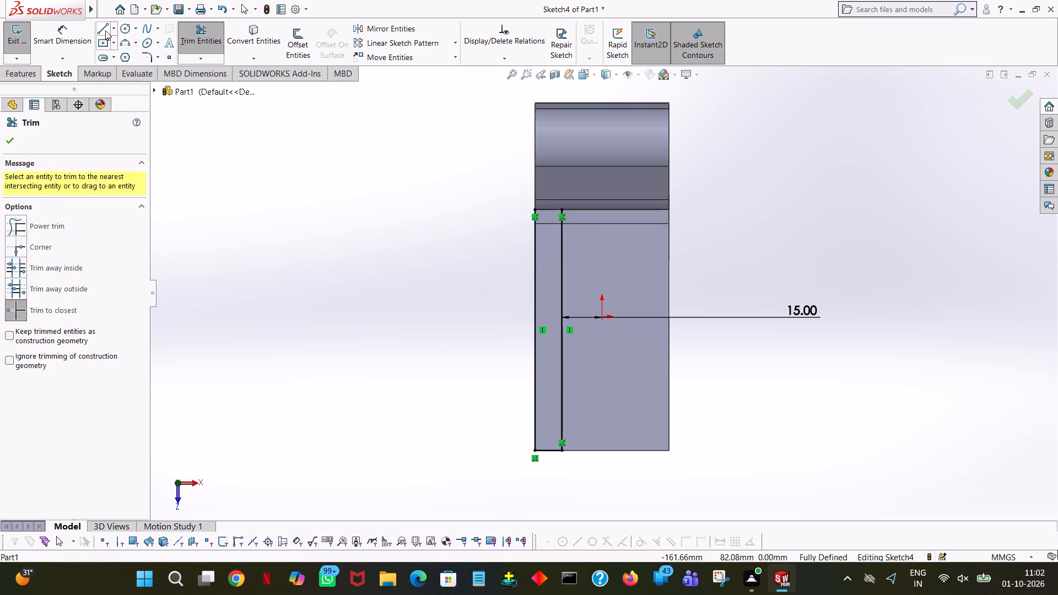
# Extend the strip outline 10 mm past the bend with lines from the inner line's end across to the outer edge and back.
pyautogui.click(104, 28)
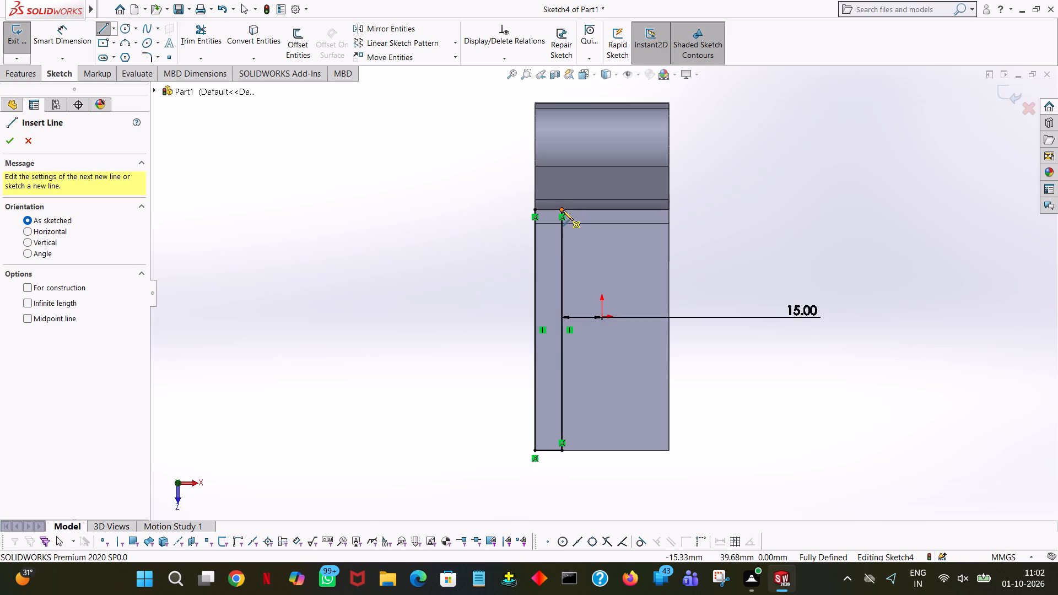
pyautogui.click(560, 208)
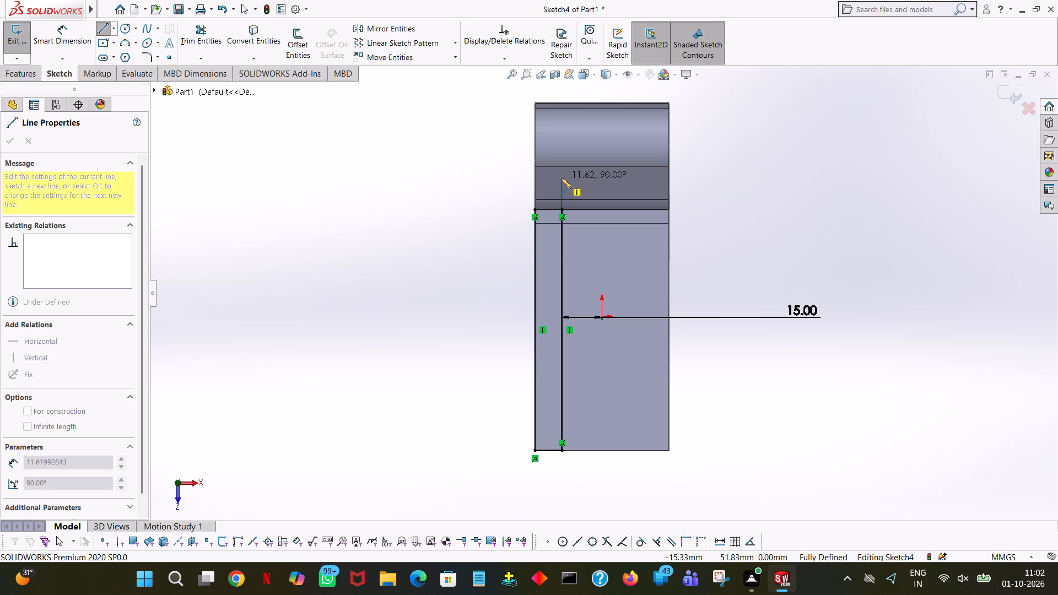
pyautogui.click(561, 185)
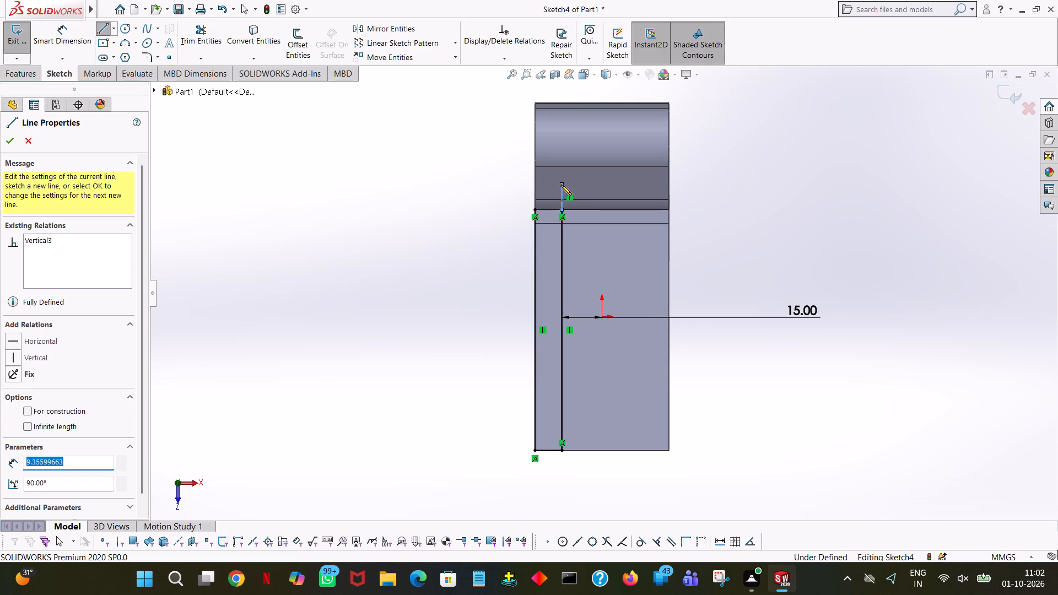
pyautogui.write('10')
pyautogui.press('Return')
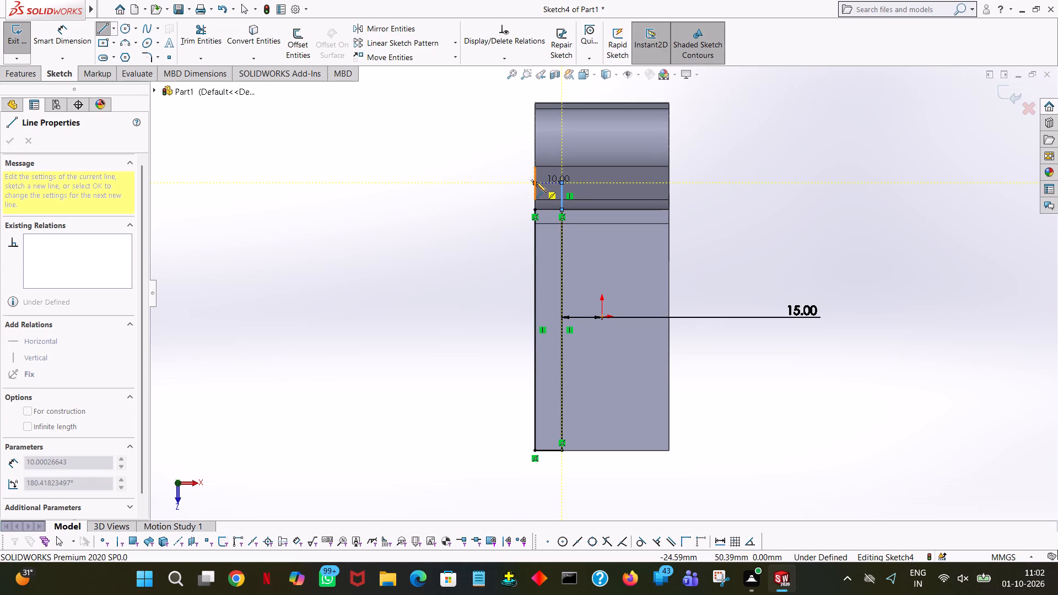
pyautogui.click(535, 182)
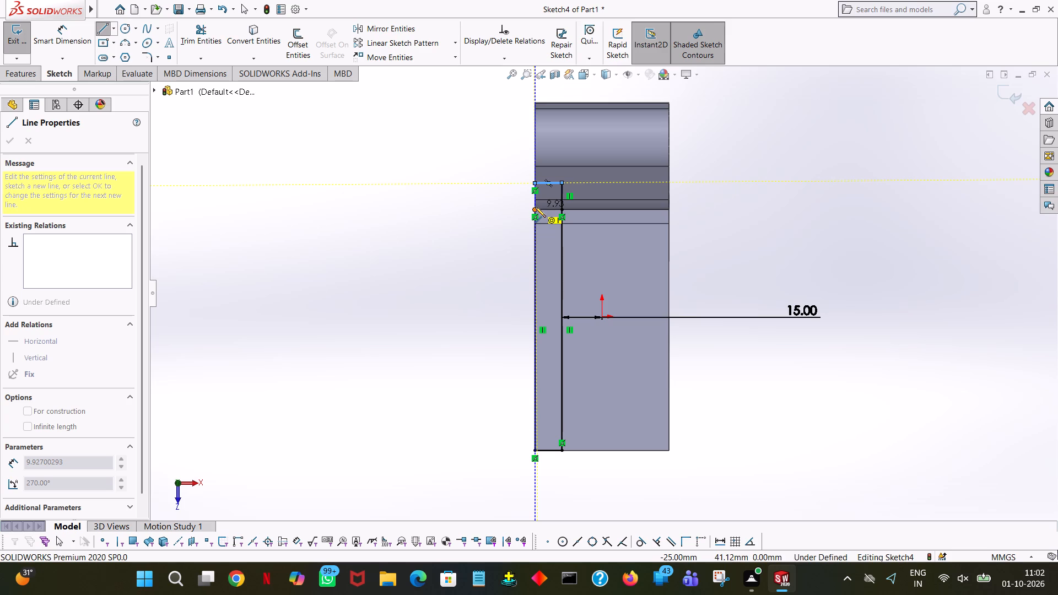
pyautogui.click(535, 212)
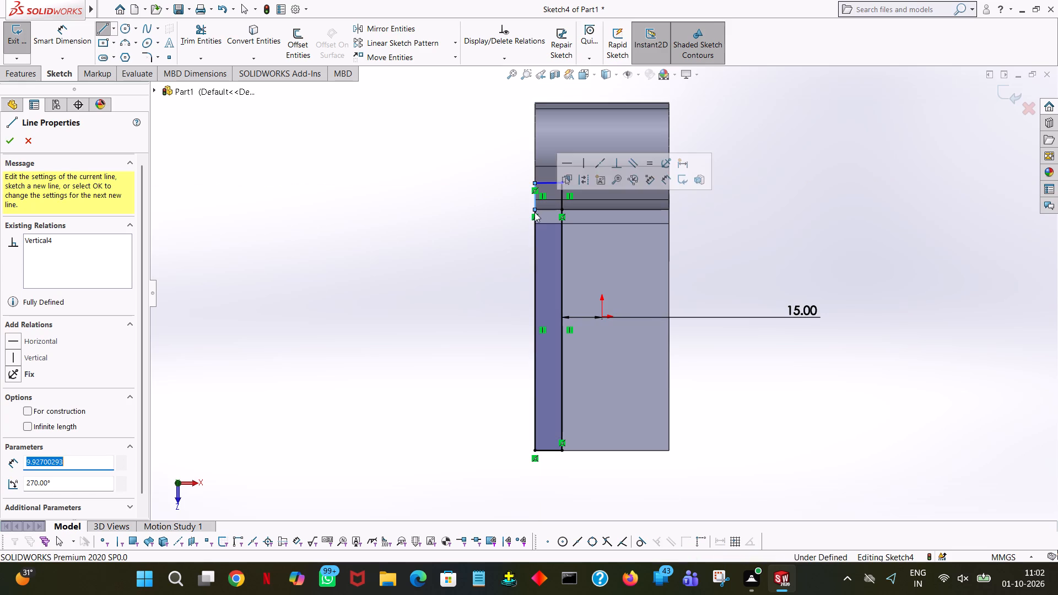
pyautogui.rightClick(535, 212)
pyautogui.click(546, 218)
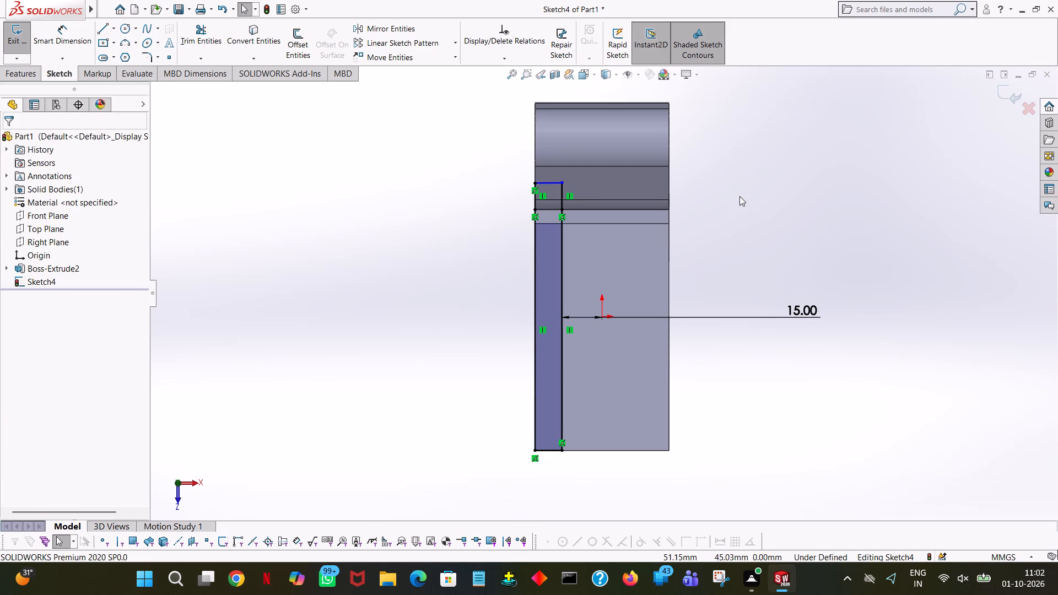
# Trim away the extension's short outer edge line between its far corner and the strip's original corner.
pyautogui.keyDown('ctrl'); pyautogui.scroll(-5, 739, 196); pyautogui.keyUp('ctrl')
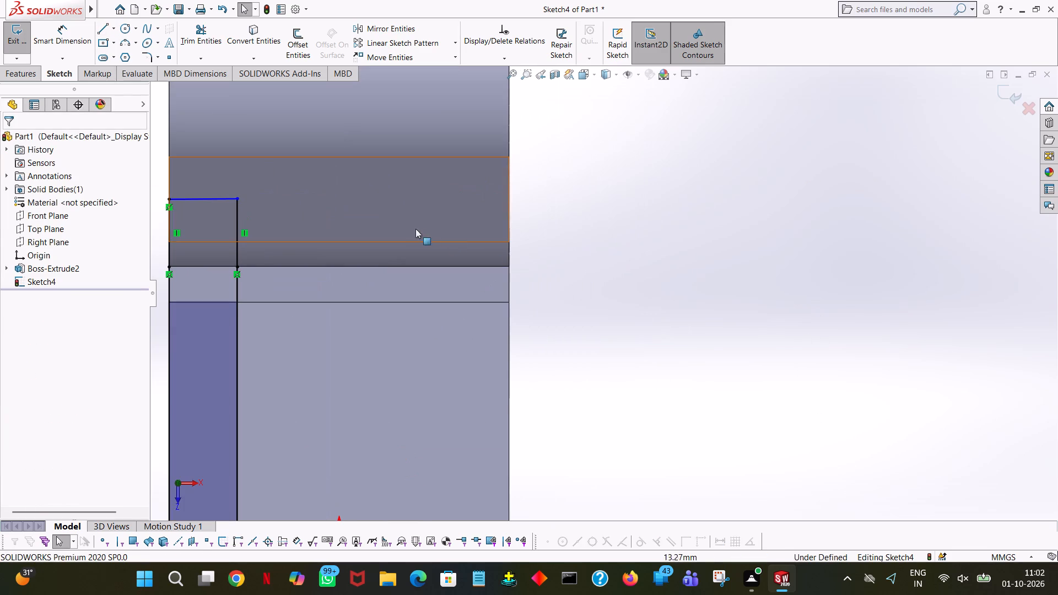
pyautogui.keyDown('ctrl'); pyautogui.moveTo(591, 301); pyautogui.dragTo(958, 302, button='middle'); pyautogui.keyUp('ctrl')
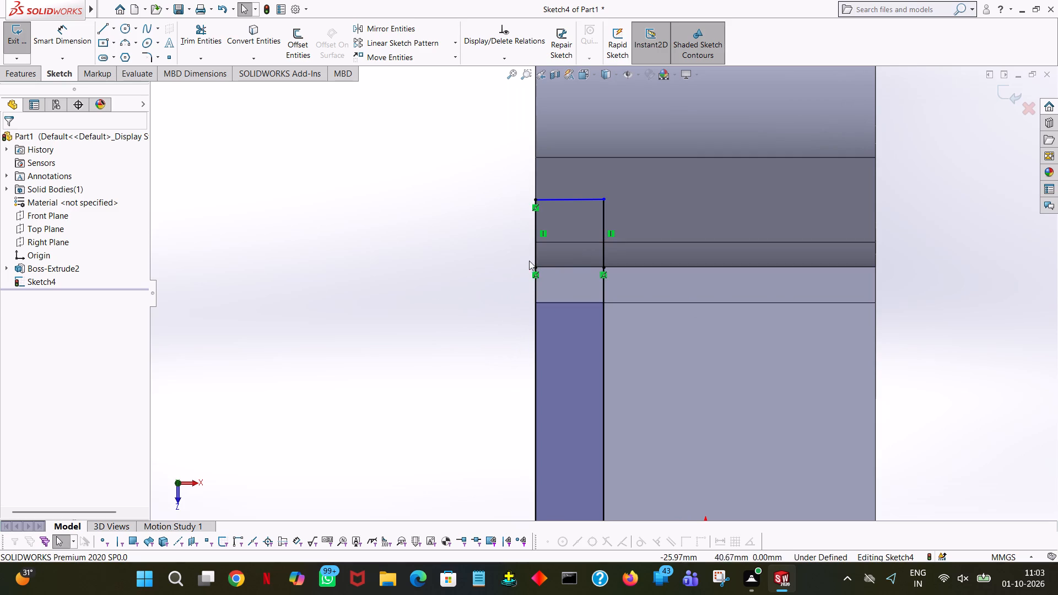
pyautogui.click(193, 37)
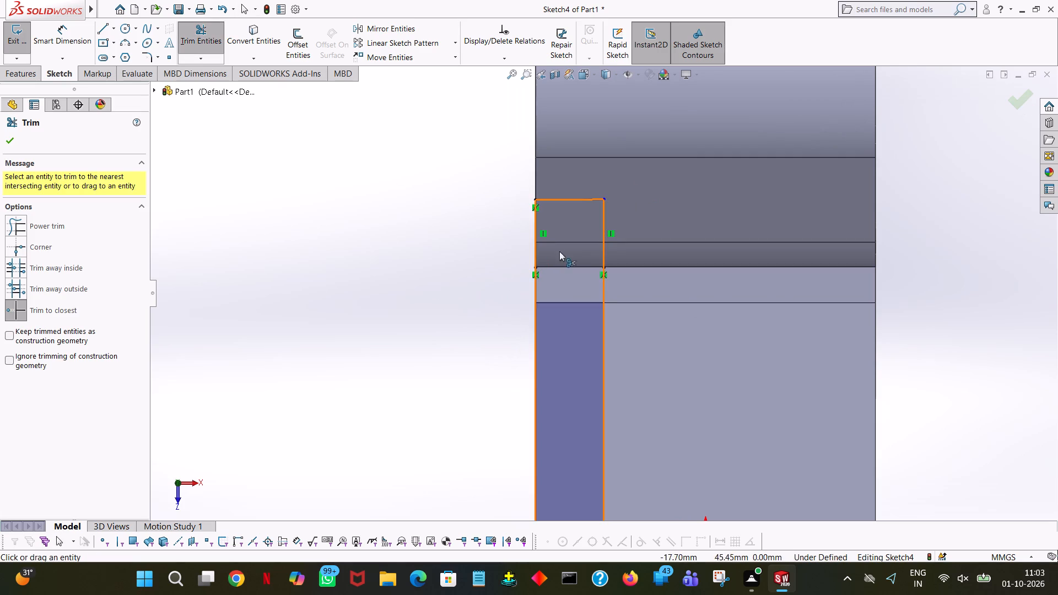
pyautogui.click(538, 232)
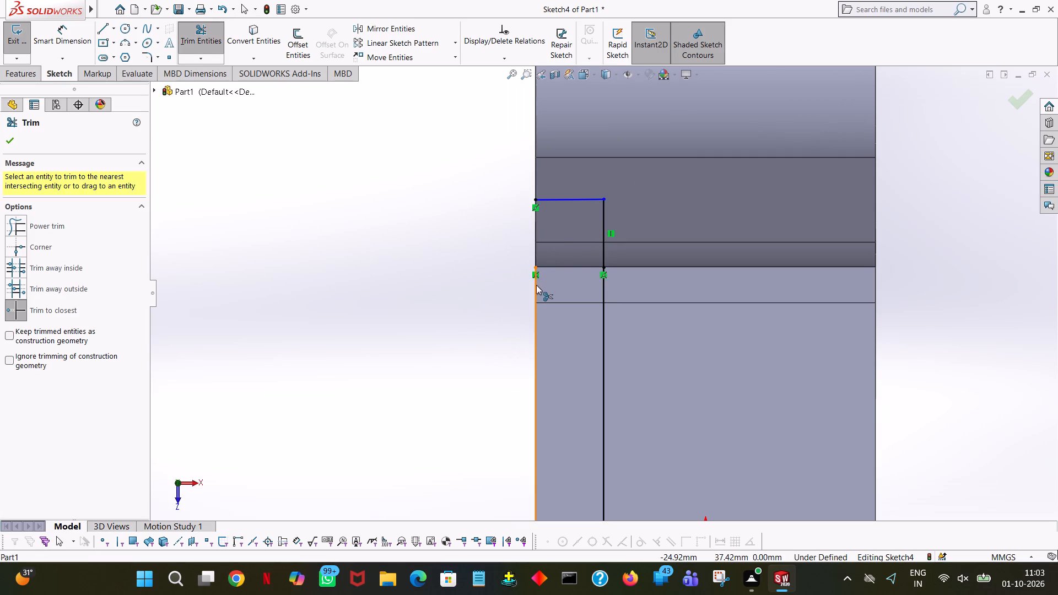
pyautogui.click(7, 138)
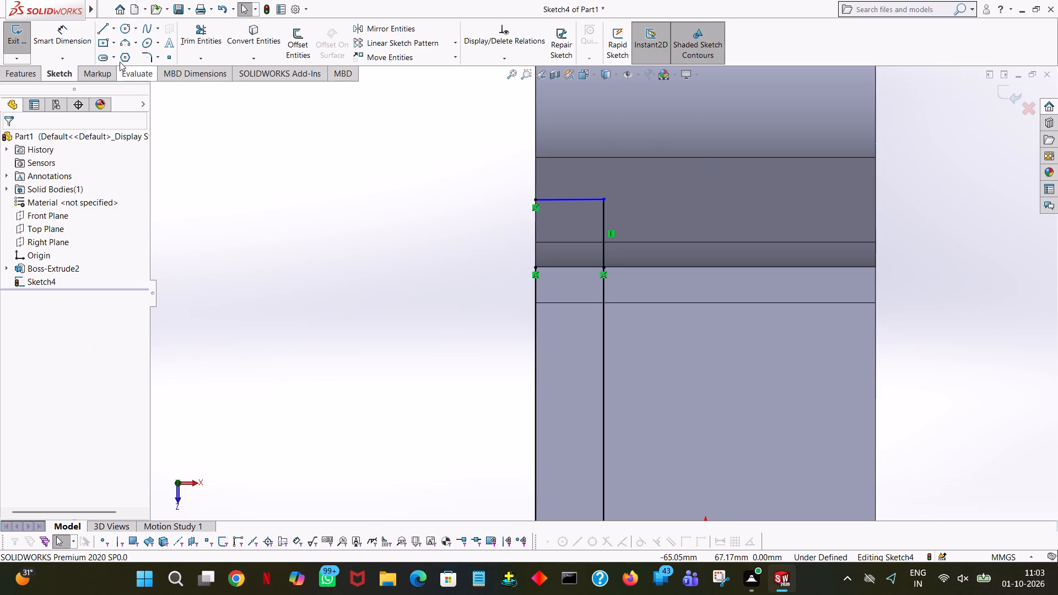
# Redraw the extension's outer edge as a vertical line about 10.9 mm long, from its far corner to just past the strip's original corner.
pyautogui.click(106, 30)
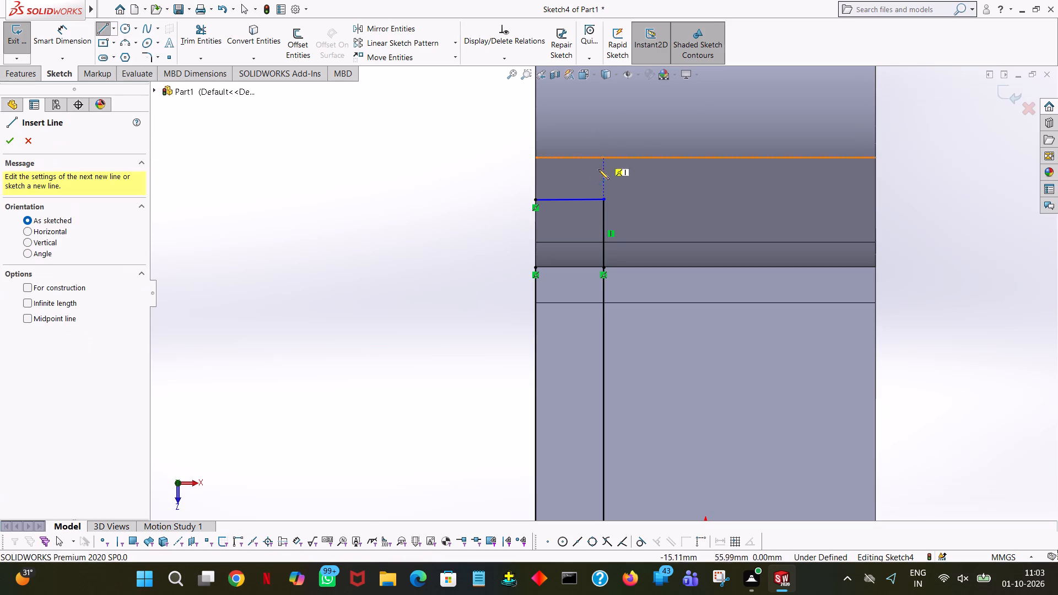
pyautogui.click(535, 199)
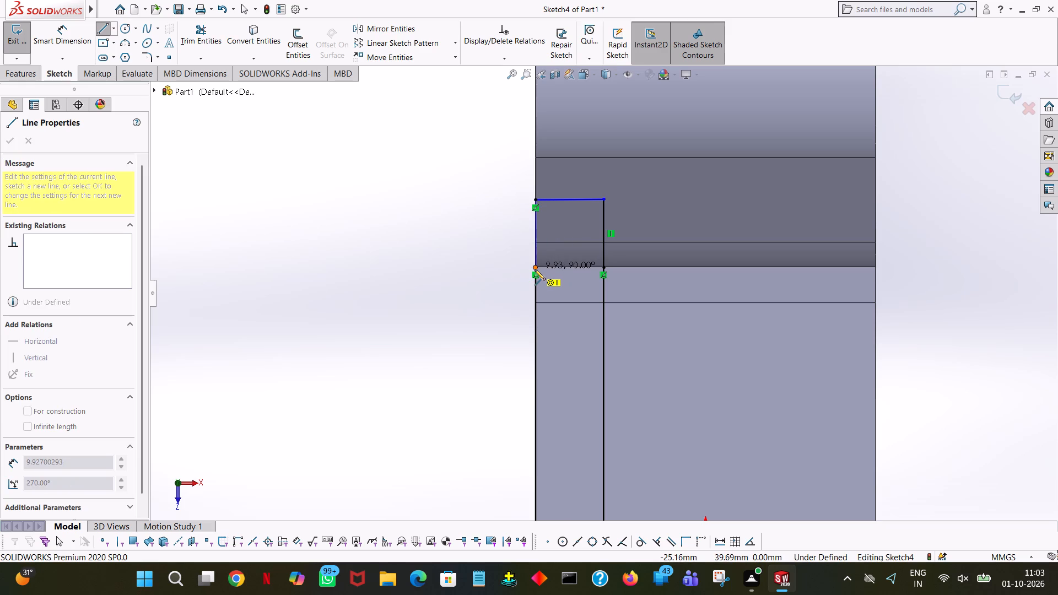
pyautogui.click(534, 274)
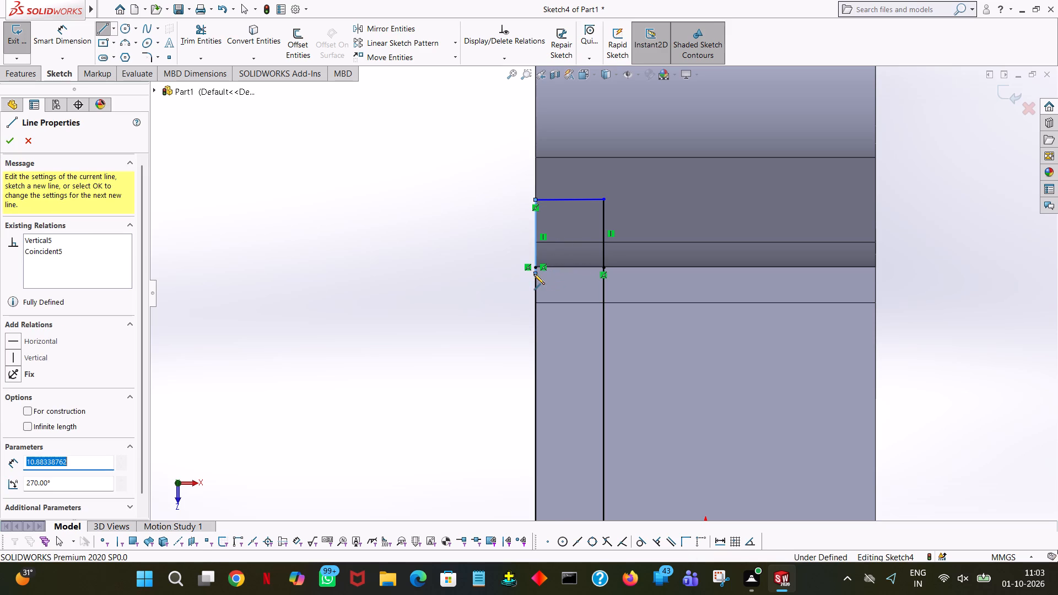
pyautogui.rightClick(534, 274)
pyautogui.click(550, 279)
pyautogui.click(461, 214)
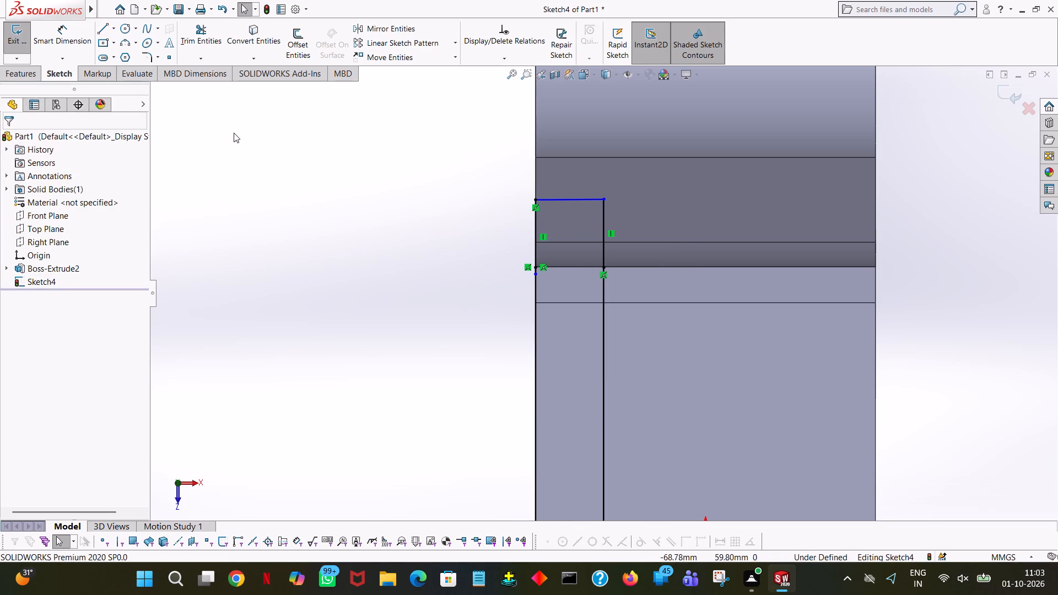
# Extrude the side strip 40 mm up from the base, using both the long strip region and its extension past the bend as contours.
pyautogui.click(2, 77)
pyautogui.click(23, 41)
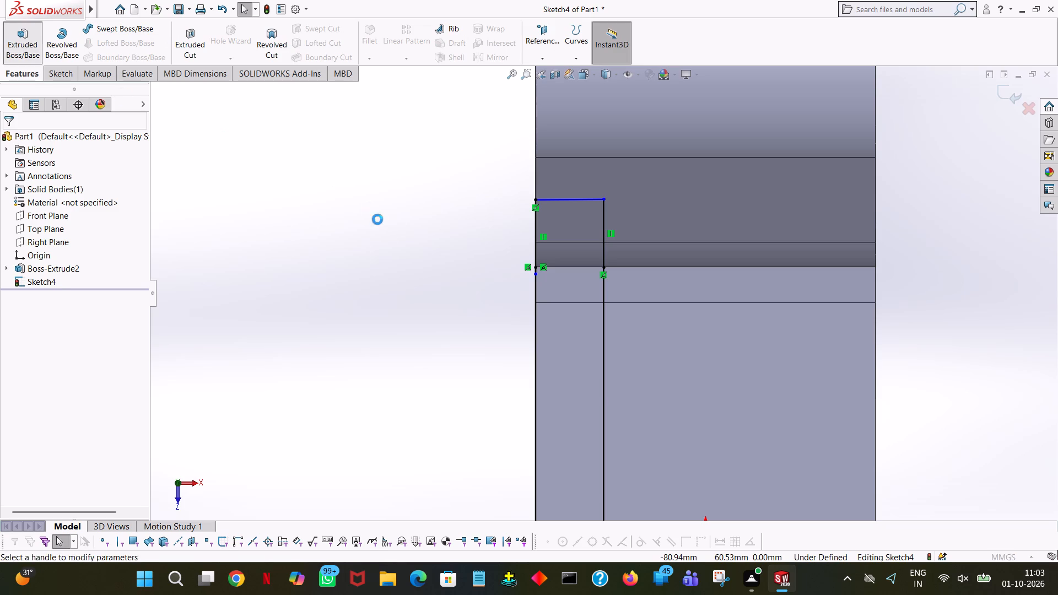
pyautogui.click(565, 364)
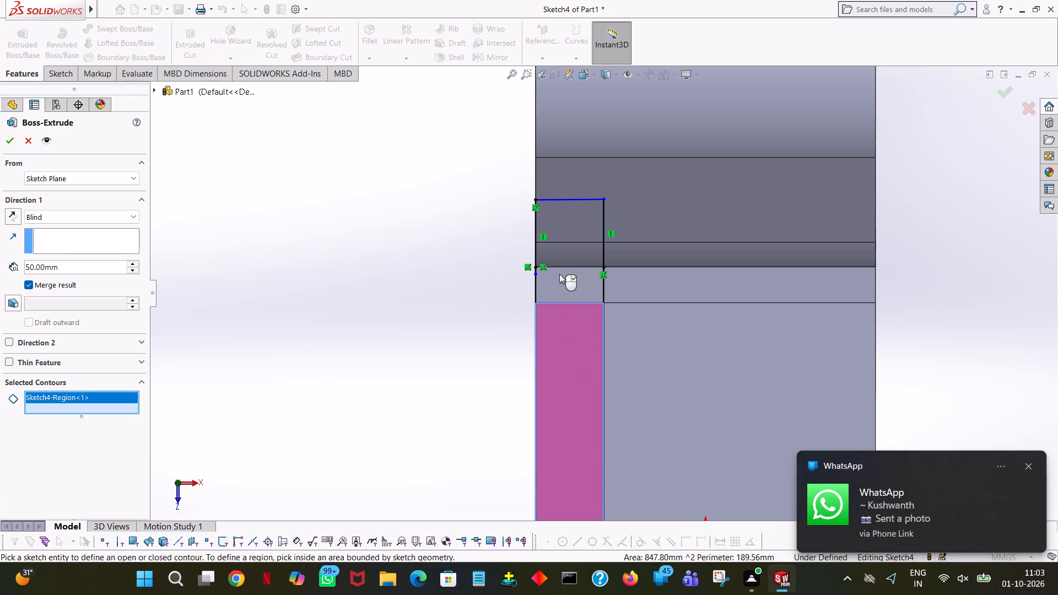
pyautogui.click(560, 282)
pyautogui.click(569, 213)
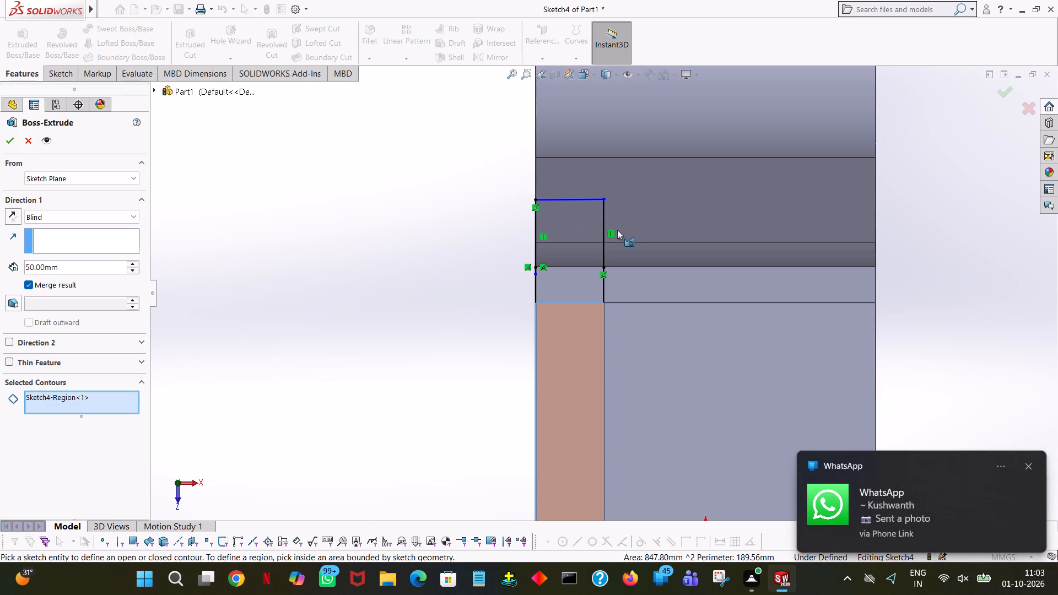
pyautogui.click(584, 215)
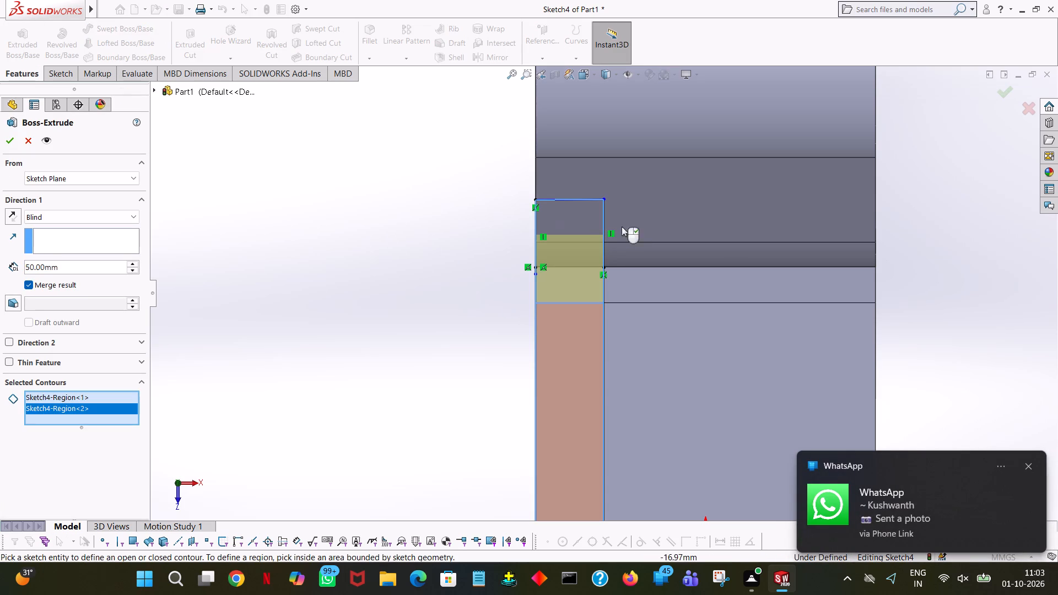
pyautogui.moveTo(935, 282); pyautogui.dragTo(806, 250, button='middle')
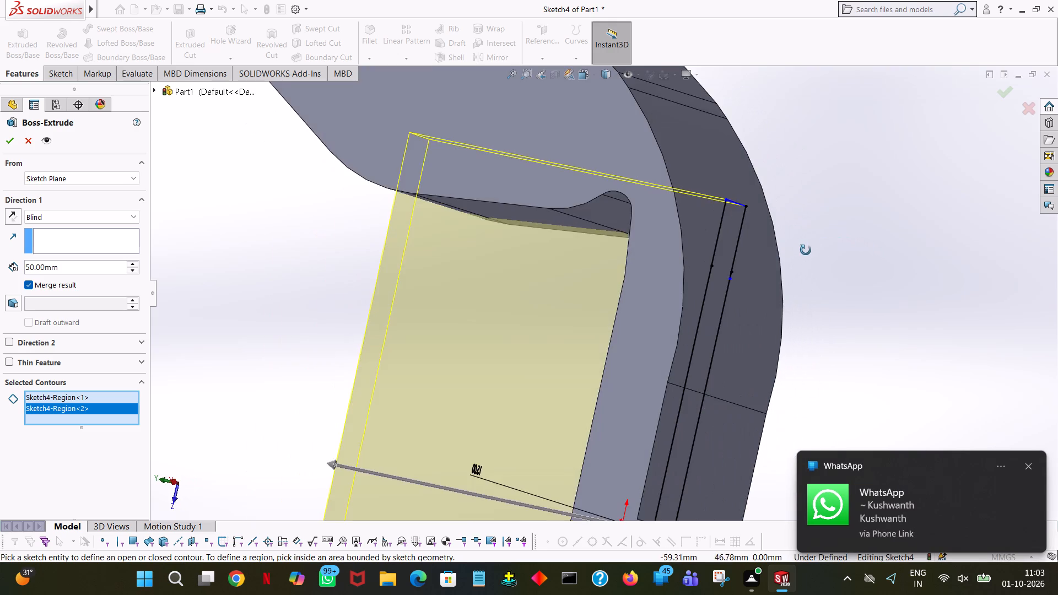
pyautogui.moveTo(806, 250); pyautogui.dragTo(835, 250, button='middle')
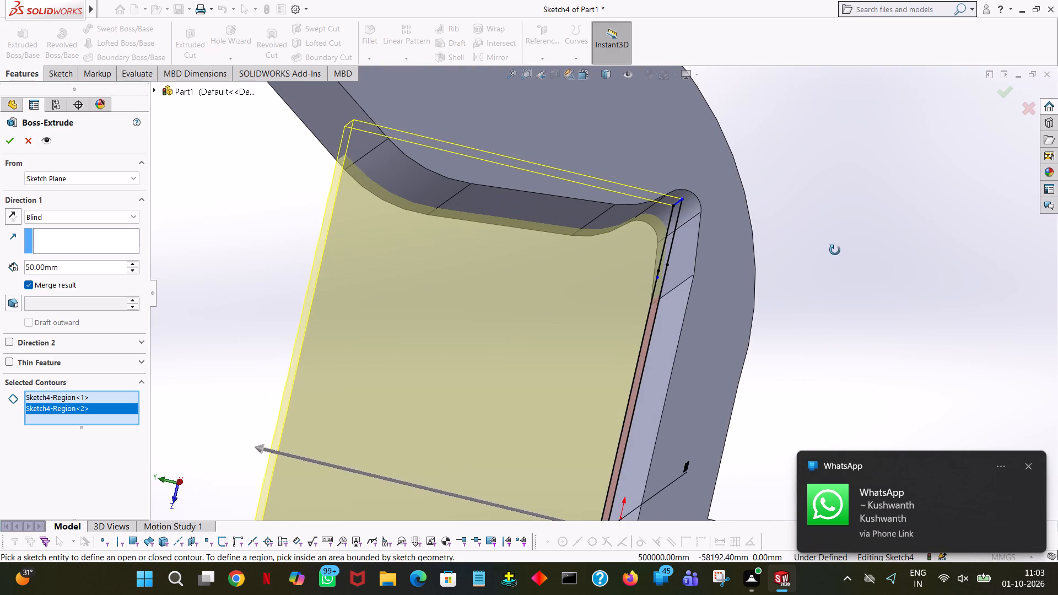
pyautogui.moveTo(835, 250); pyautogui.dragTo(833, 250, button='middle')
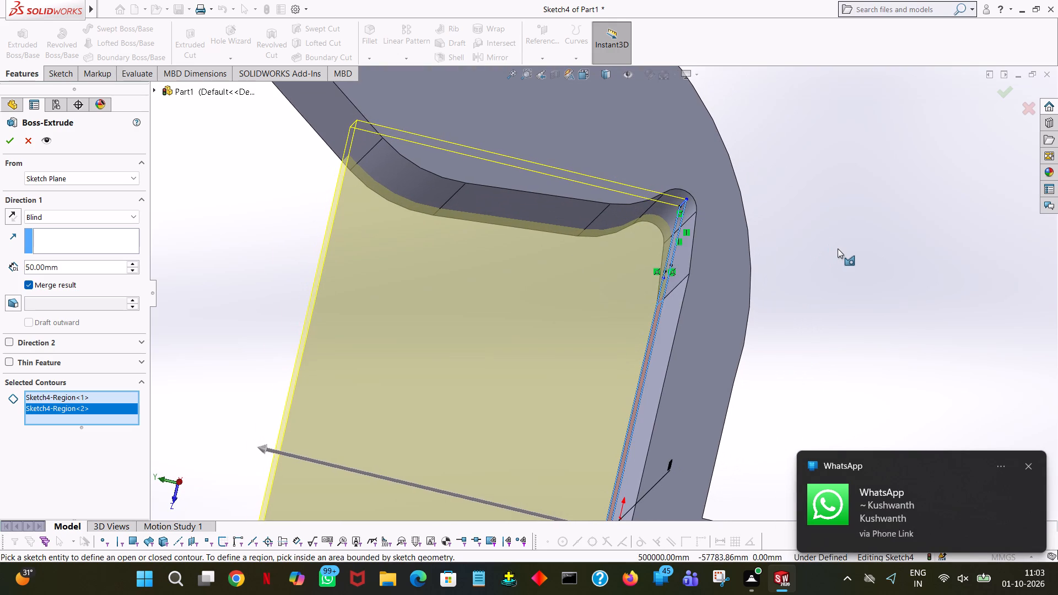
pyautogui.keyDown('ctrl'); pyautogui.scroll(-2, 396, 294); pyautogui.keyUp('ctrl')
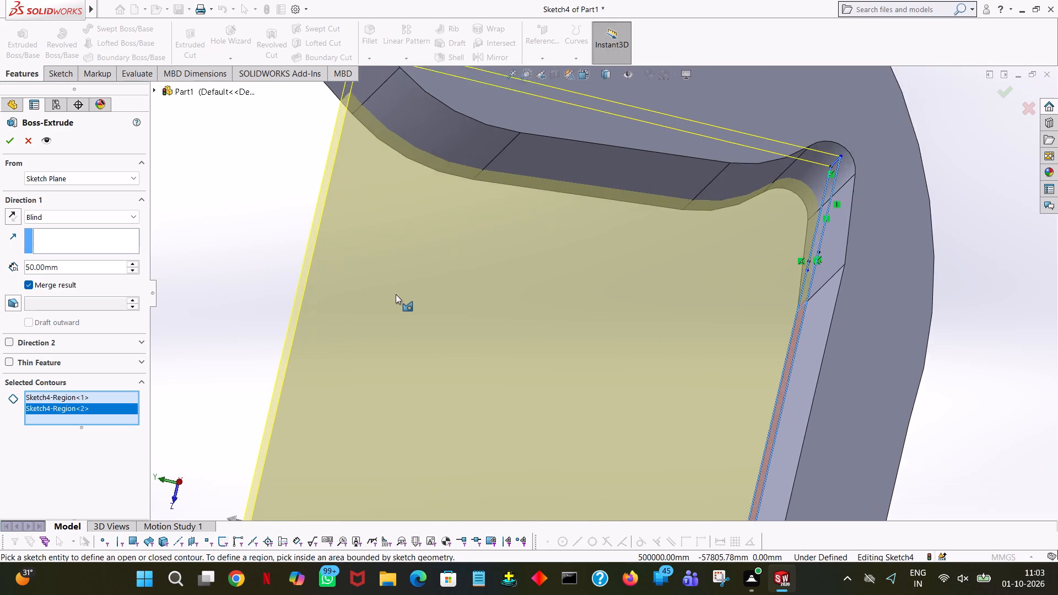
pyautogui.keyDown('ctrl'); pyautogui.scroll(-1, 396, 294); pyautogui.keyUp('ctrl')
pyautogui.keyDown('ctrl'); pyautogui.scroll(7, 396, 294); pyautogui.keyUp('ctrl')
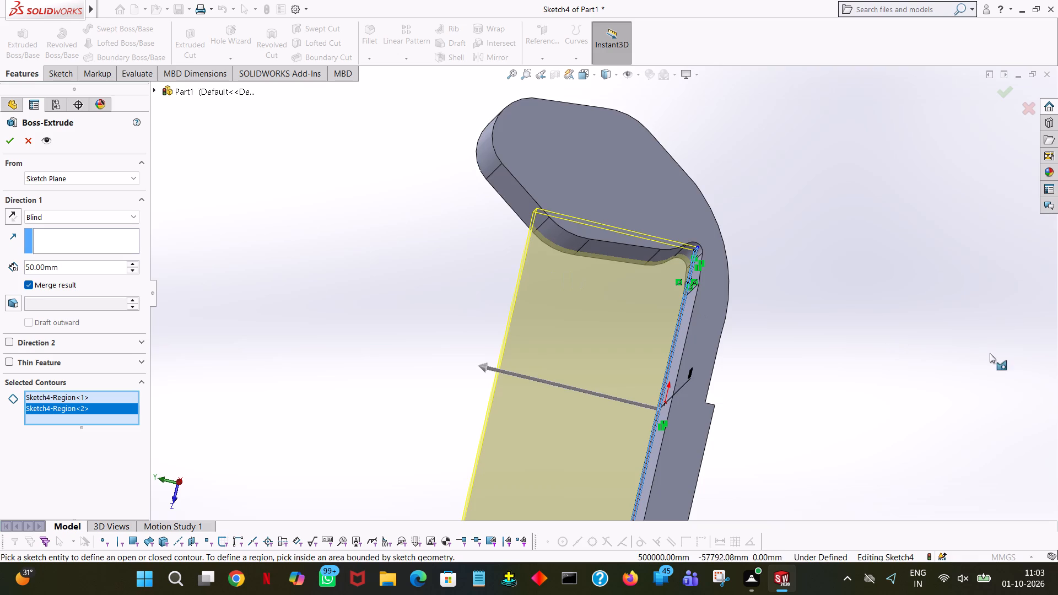
pyautogui.moveTo(989, 354); pyautogui.dragTo(1050, 344, button='middle')
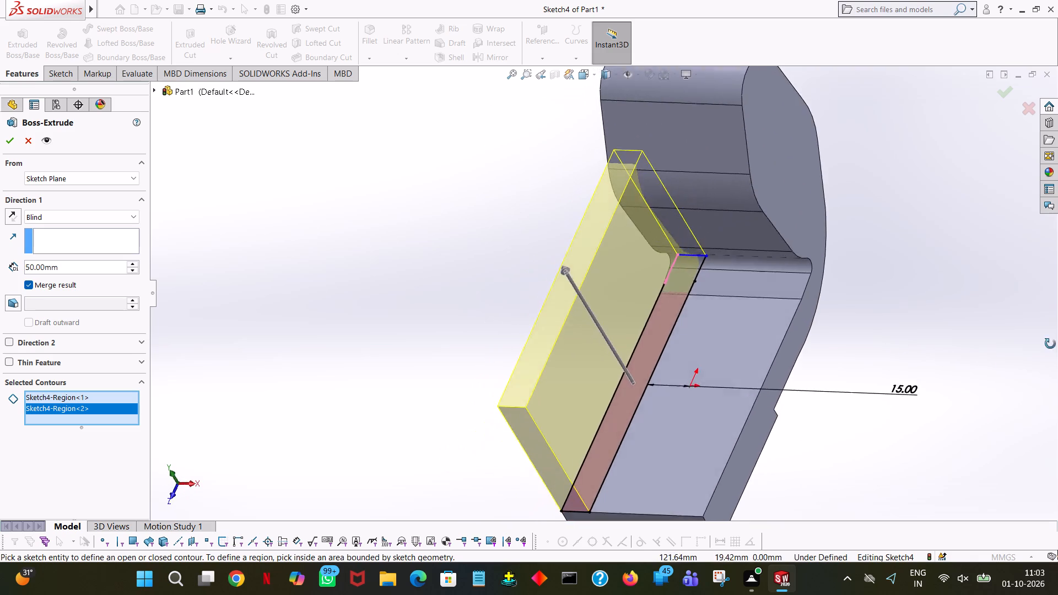
pyautogui.moveTo(1050, 344); pyautogui.dragTo(1046, 223, button='middle')
pyautogui.moveTo(809, 403); pyautogui.dragTo(925, 320, button='middle')
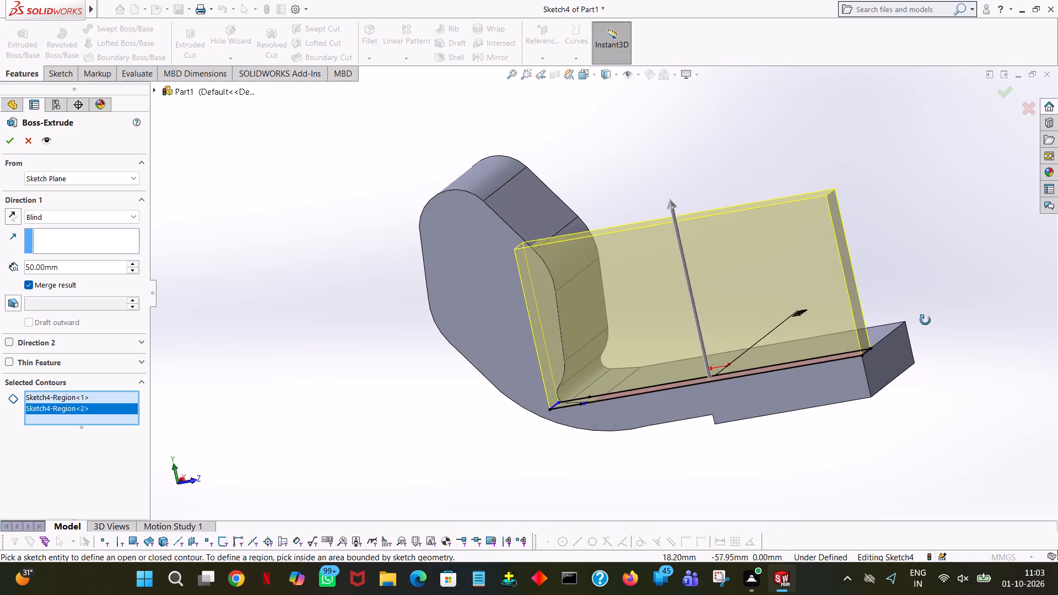
pyautogui.moveTo(925, 320); pyautogui.dragTo(928, 312, button='middle')
pyautogui.middleClick(928, 312)
pyautogui.middleClick(928, 312)
pyautogui.middleClick(928, 312)
pyautogui.middleClick(928, 312)
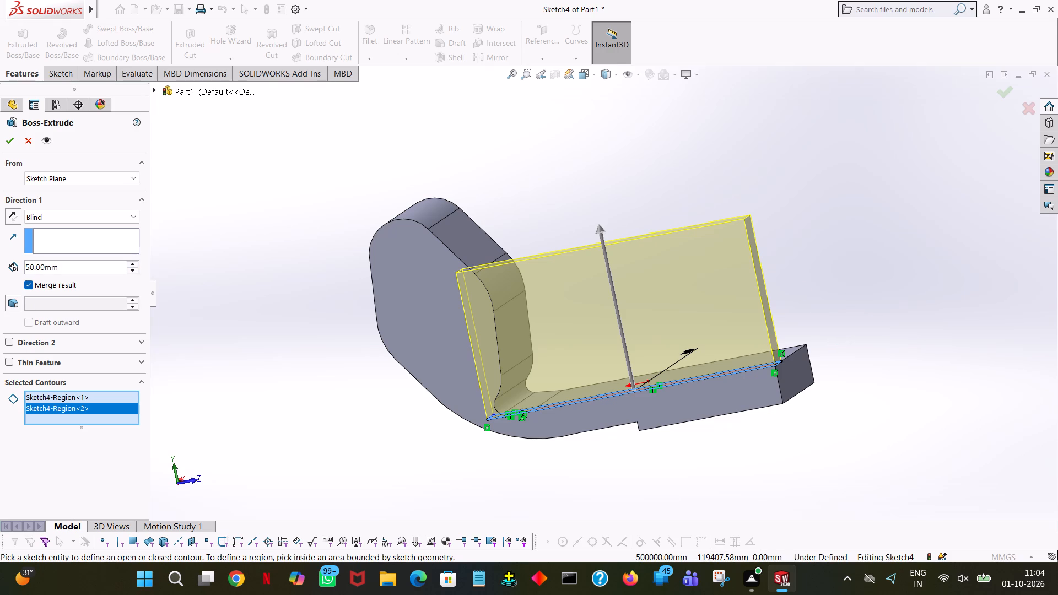
pyautogui.click(132, 268)
pyautogui.click(9, 144)
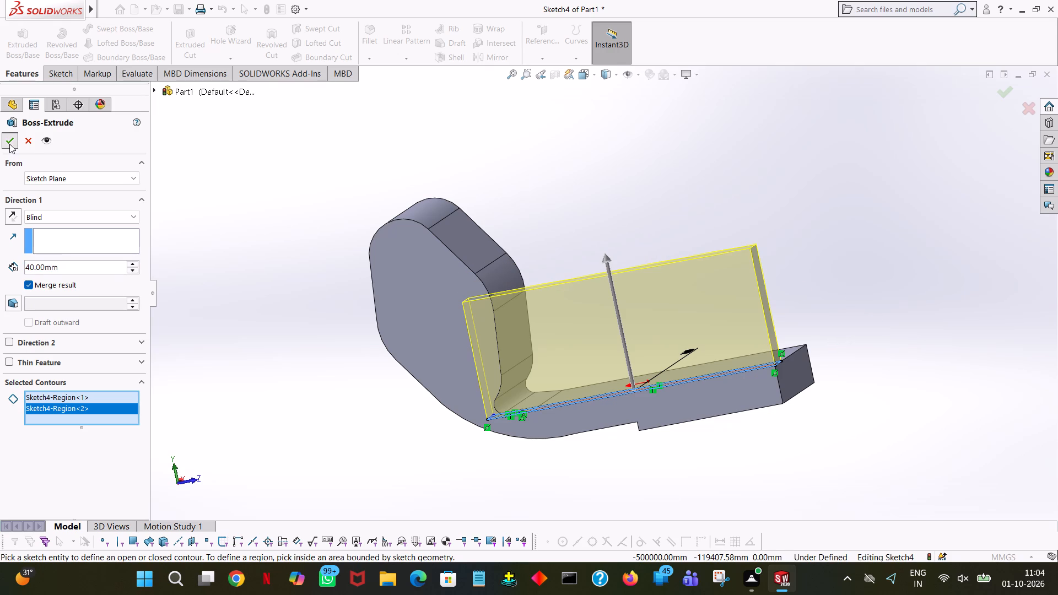
pyautogui.click(814, 234)
# Start a sketch for a new boss extrusion on the bracket's large flat outer side face and view it face-on.
pyautogui.moveTo(917, 269); pyautogui.dragTo(903, 274, button='middle')
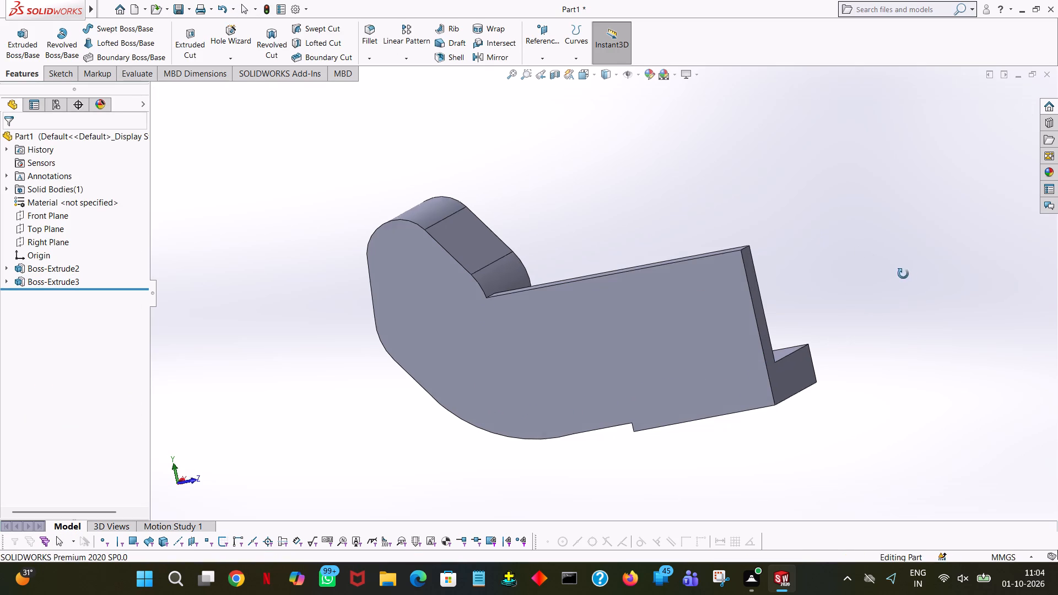
pyautogui.moveTo(903, 274); pyautogui.dragTo(902, 267, button='middle')
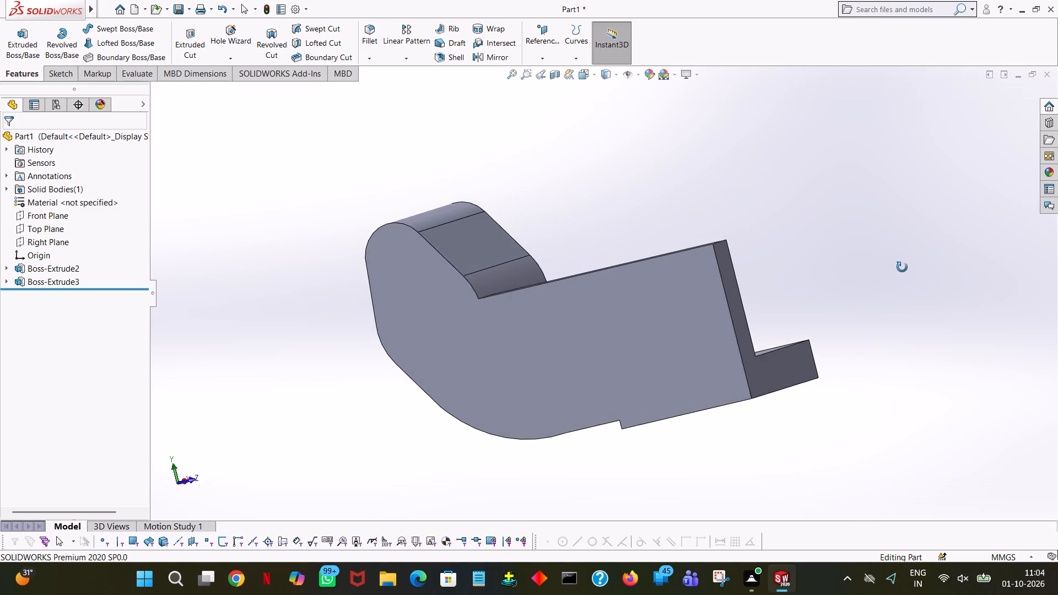
pyautogui.moveTo(902, 267); pyautogui.dragTo(771, 349, button='middle')
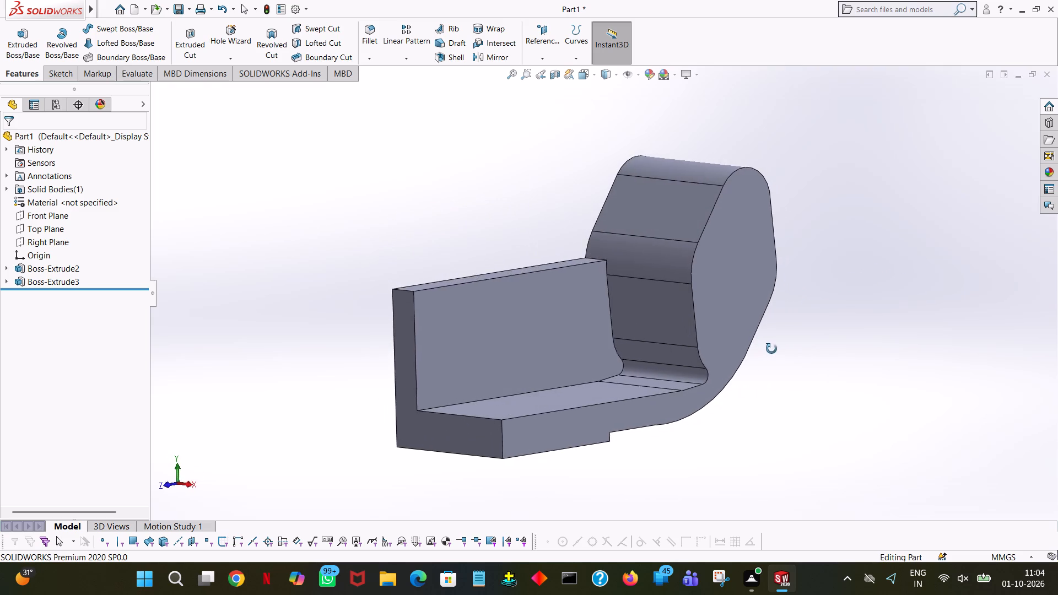
pyautogui.moveTo(771, 349); pyautogui.dragTo(778, 367, button='middle')
pyautogui.moveTo(855, 340); pyautogui.dragTo(854, 340, button='middle')
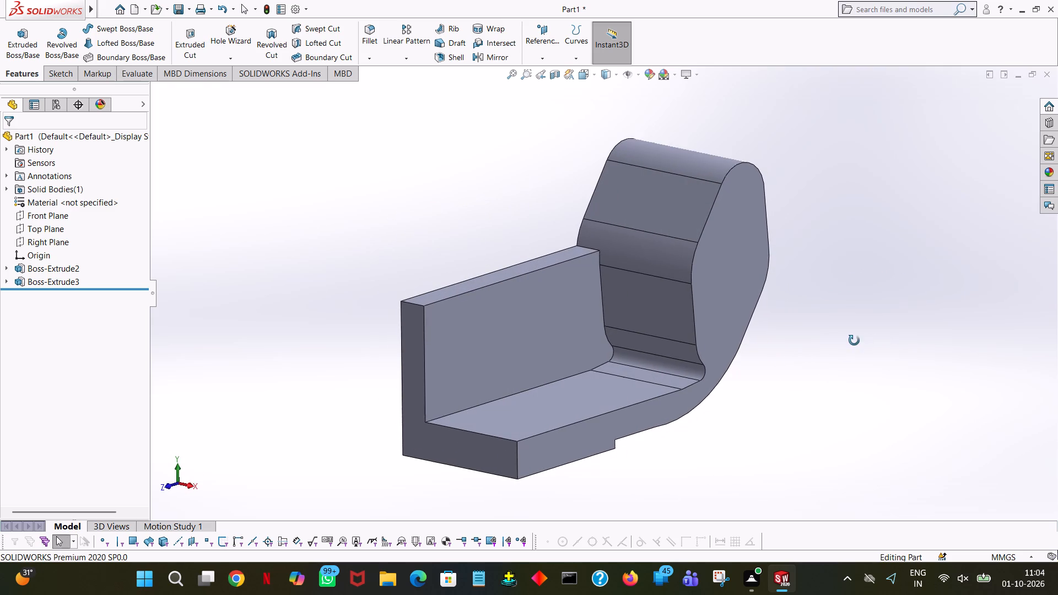
pyautogui.moveTo(854, 340); pyautogui.dragTo(1005, 294, button='middle')
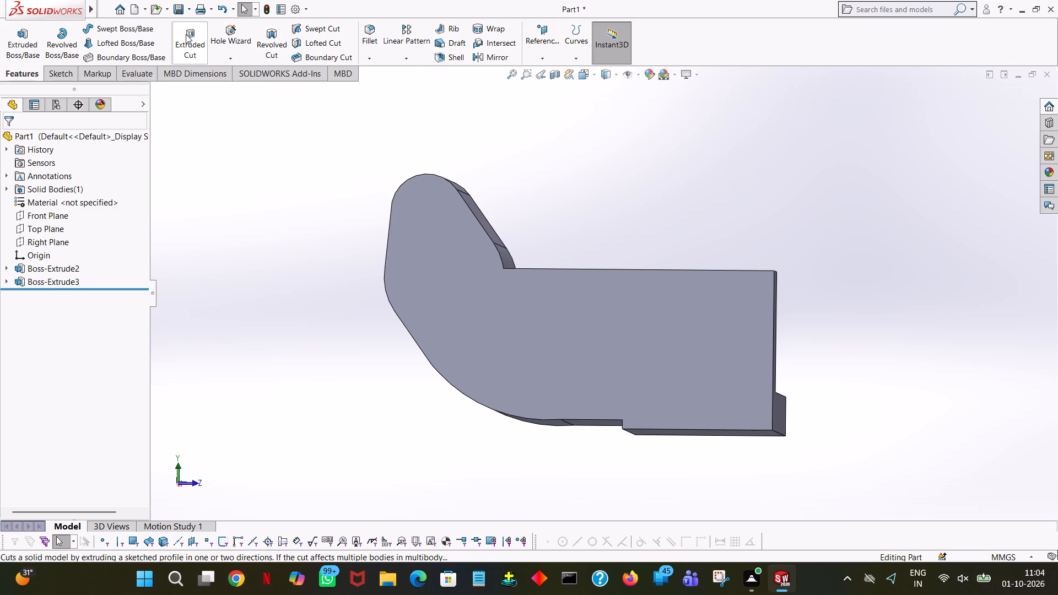
pyautogui.click(16, 37)
pyautogui.click(428, 218)
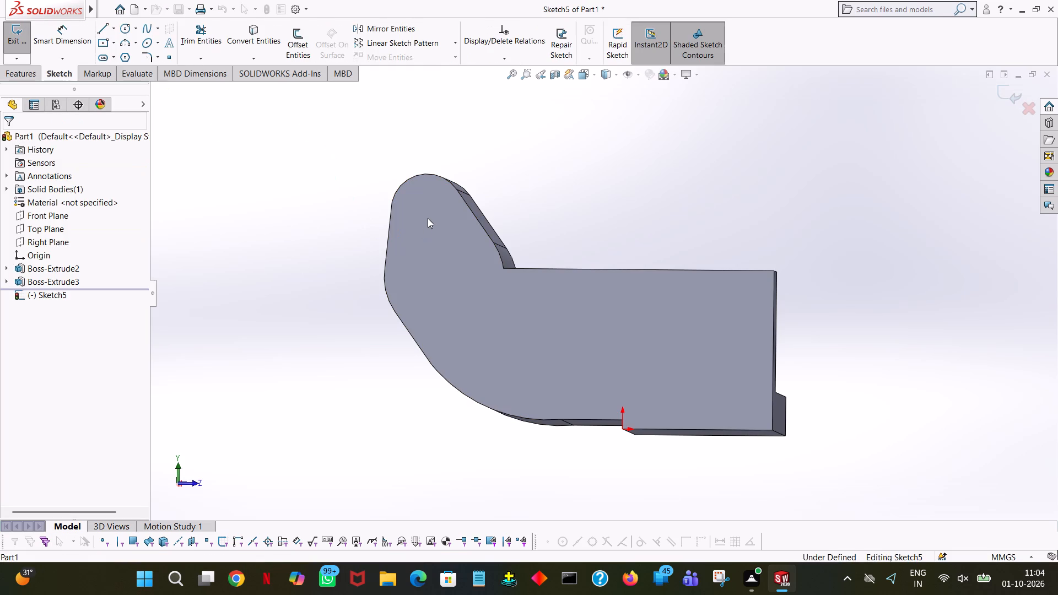
pyautogui.click(593, 71)
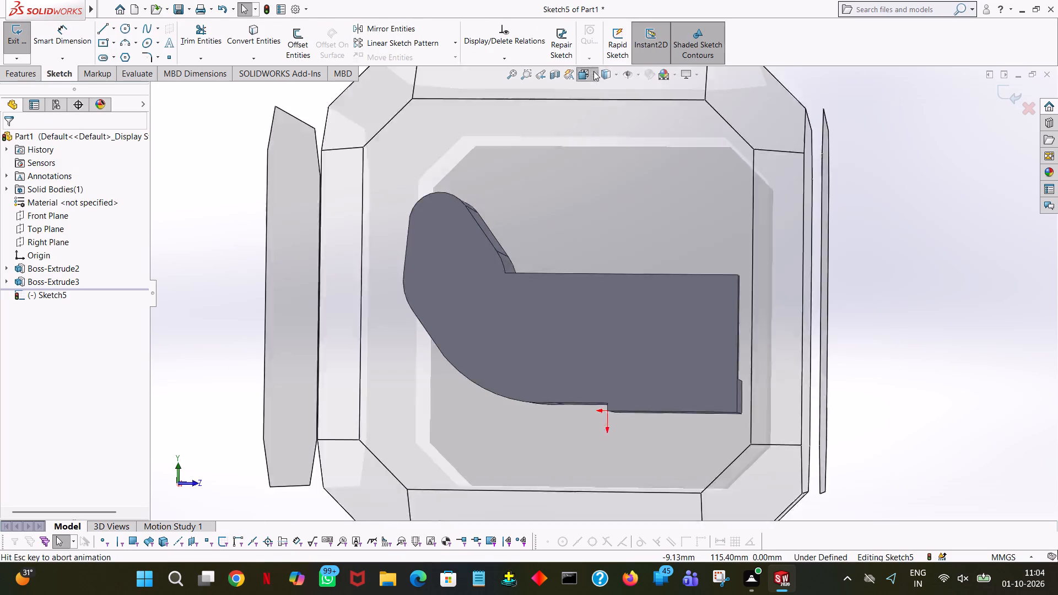
pyautogui.click(641, 137)
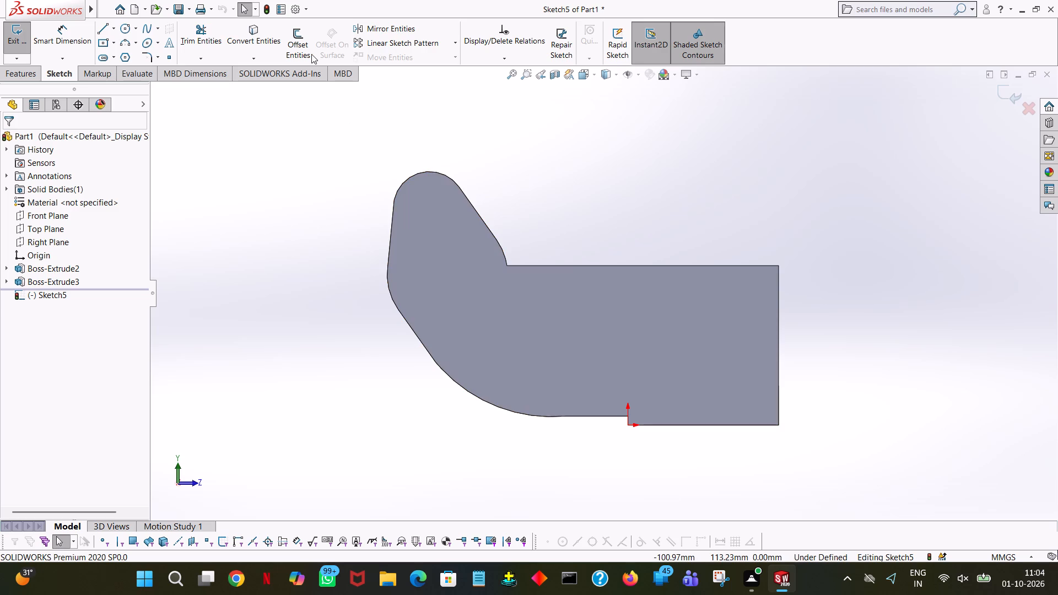
# Draw a circle of radius 35 mm centred on the centre point of the arm's rear bend arc.
pyautogui.click(123, 25)
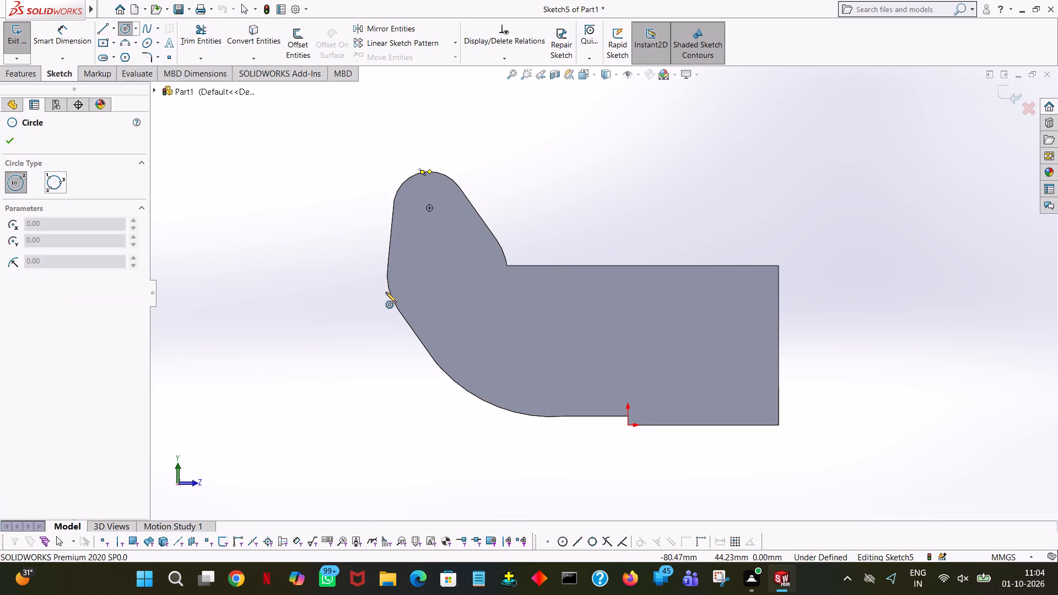
pyautogui.click(447, 274)
pyautogui.click(511, 224)
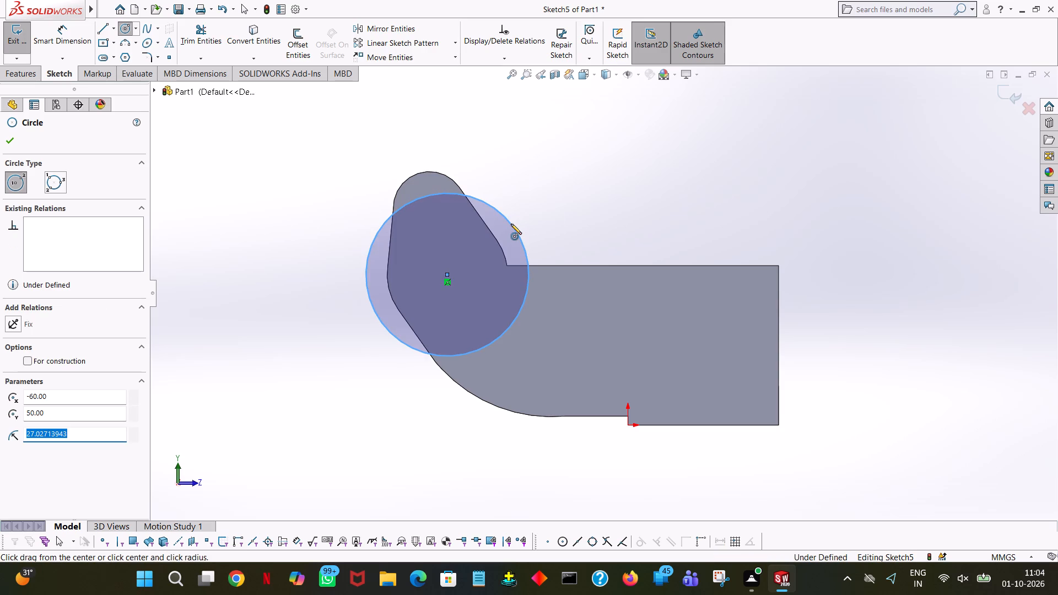
pyautogui.write('35')
pyautogui.press('Return')
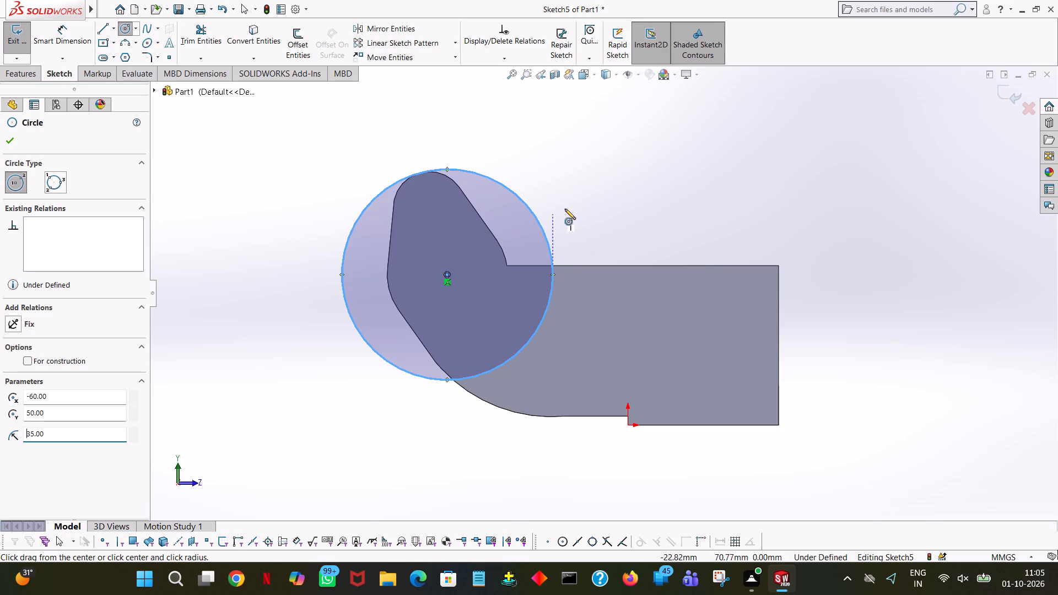
pyautogui.click(9, 138)
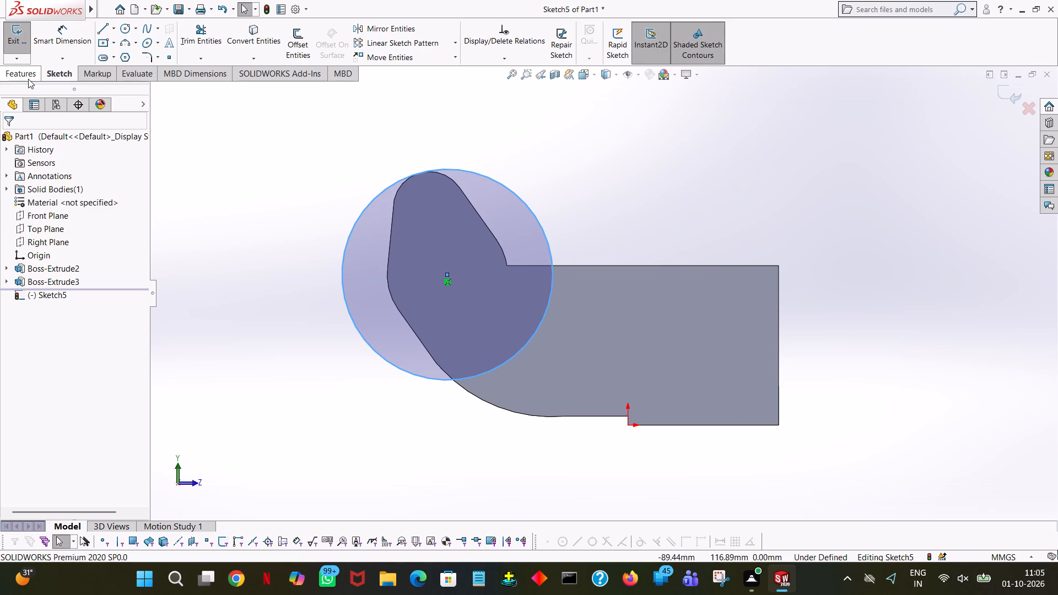
# Start a boss extrusion of the circle, reversed toward the arm, as a thin feature with a 4 mm wall offset inward.
pyautogui.click(28, 77)
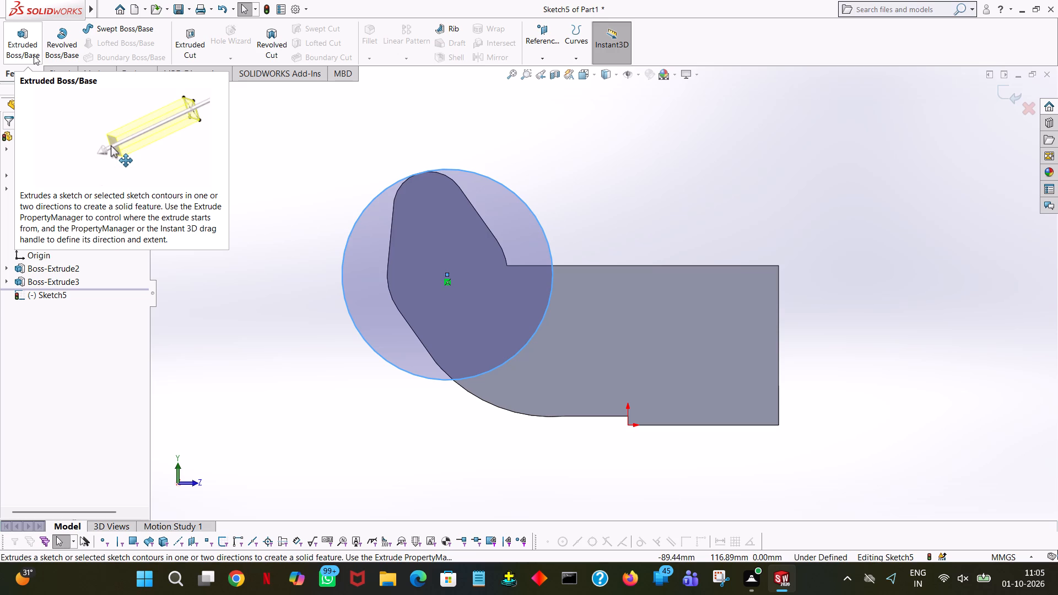
pyautogui.click(34, 55)
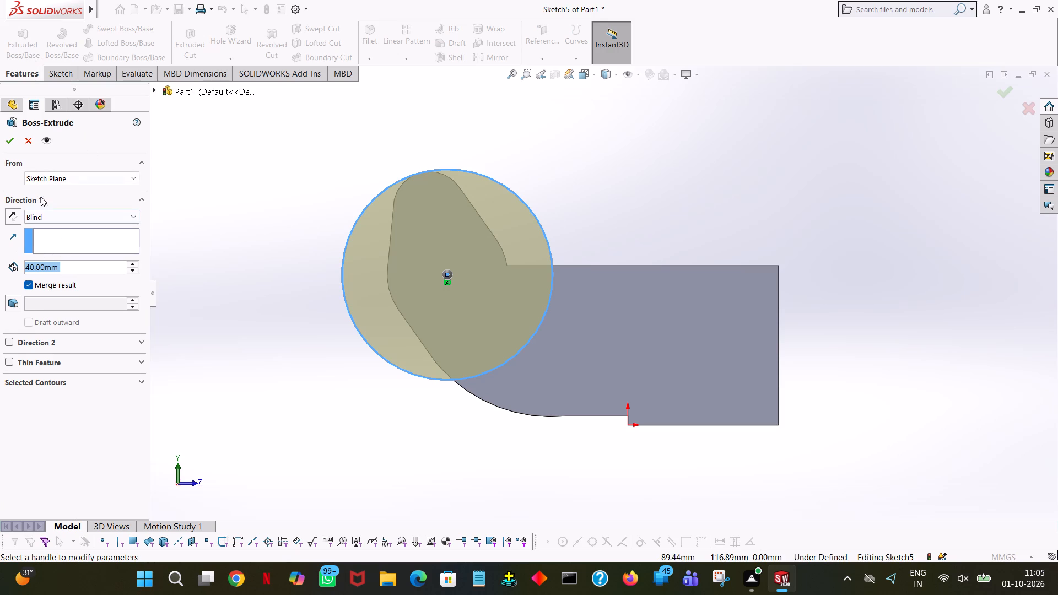
pyautogui.moveTo(677, 213); pyautogui.dragTo(606, 263, button='middle')
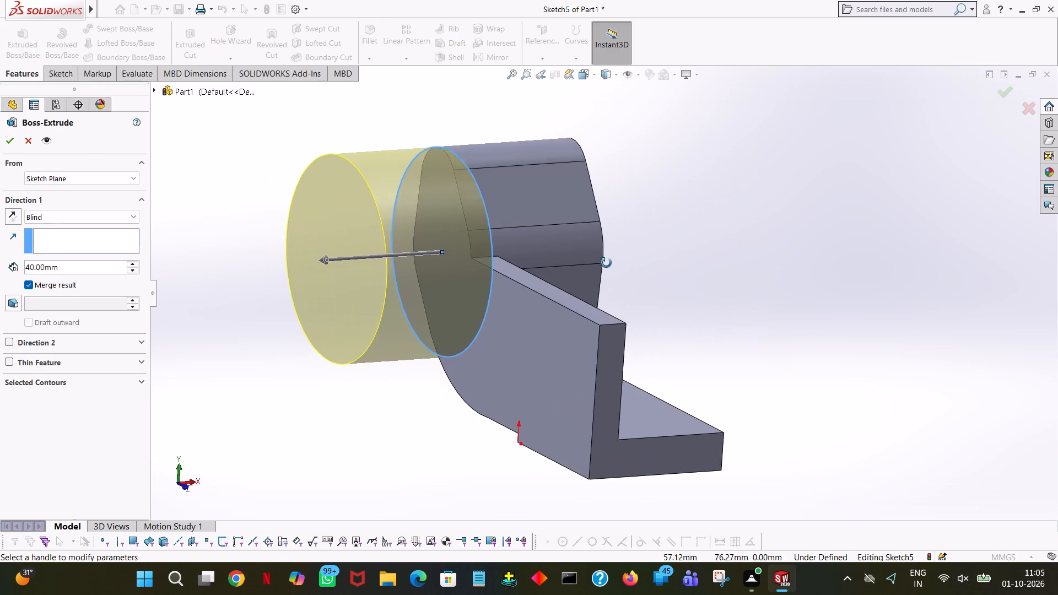
pyautogui.moveTo(606, 263); pyautogui.dragTo(623, 271, button='middle')
pyautogui.click(11, 215)
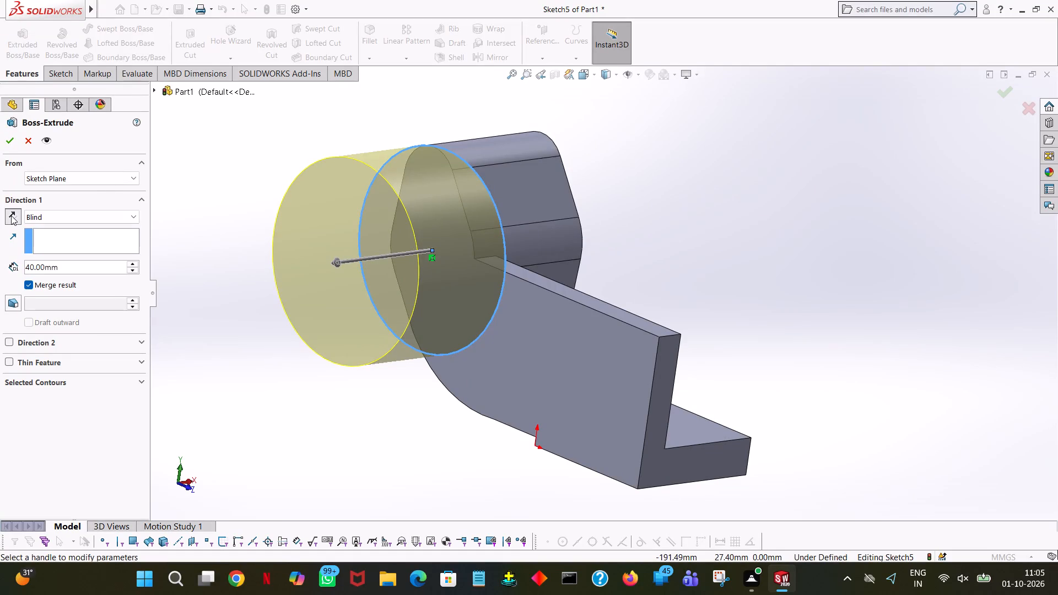
pyautogui.click(12, 359)
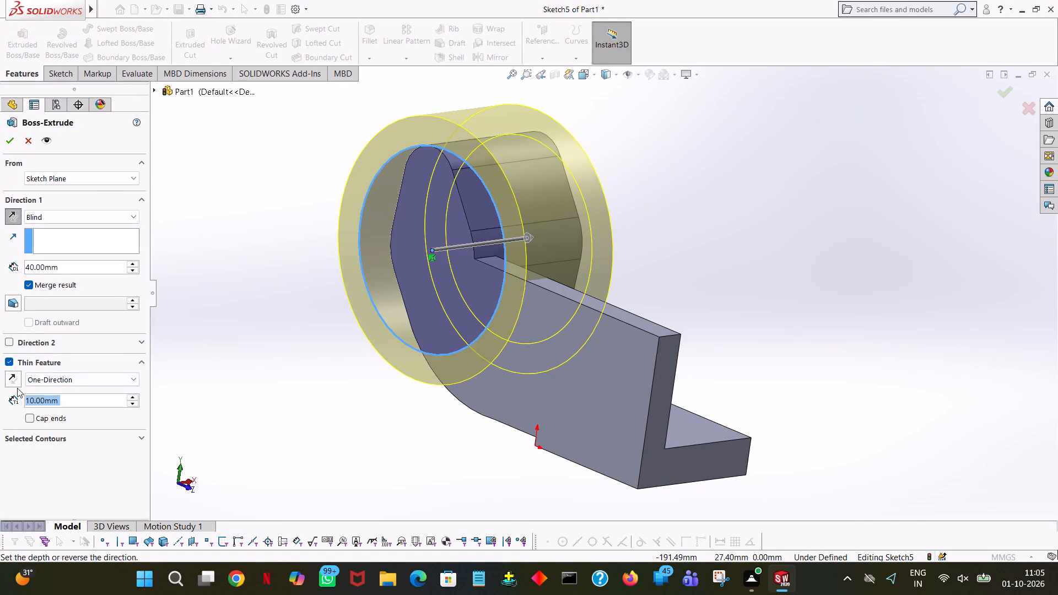
pyautogui.click(13, 383)
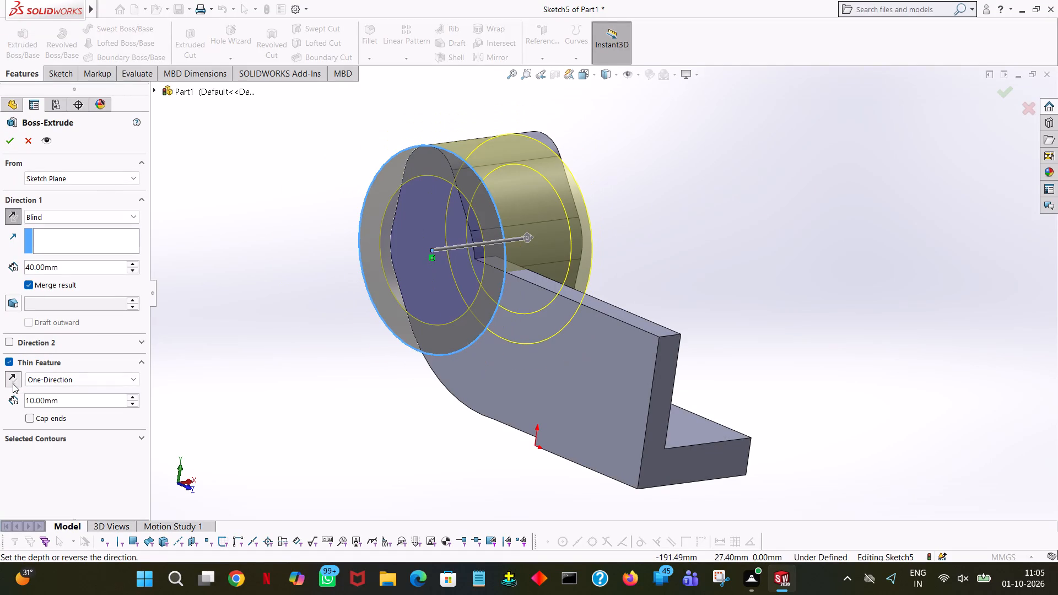
pyautogui.doubleClick(68, 398)
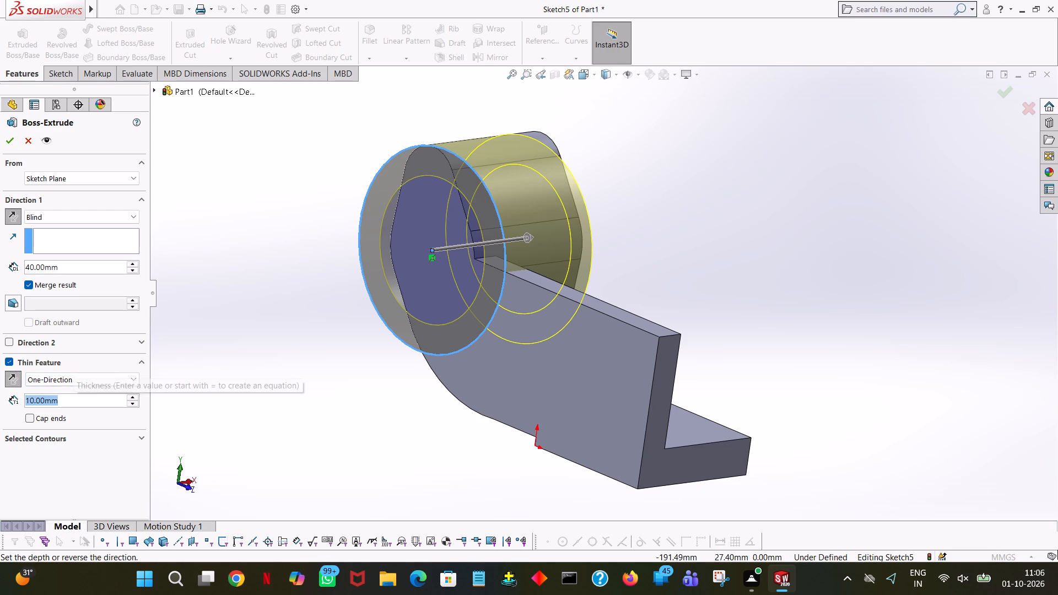
pyautogui.press('4')
pyautogui.click(251, 328)
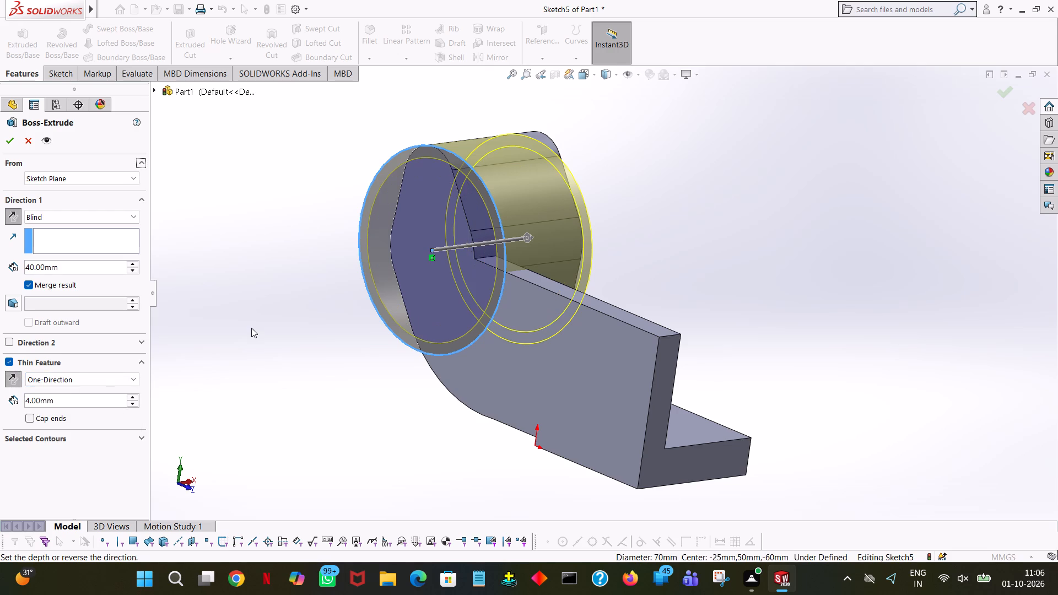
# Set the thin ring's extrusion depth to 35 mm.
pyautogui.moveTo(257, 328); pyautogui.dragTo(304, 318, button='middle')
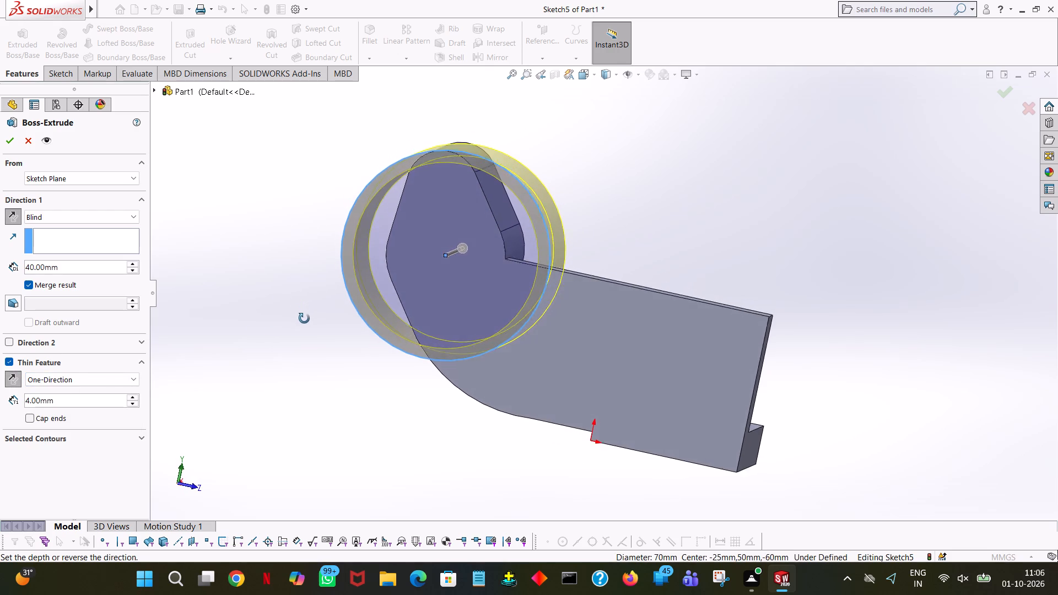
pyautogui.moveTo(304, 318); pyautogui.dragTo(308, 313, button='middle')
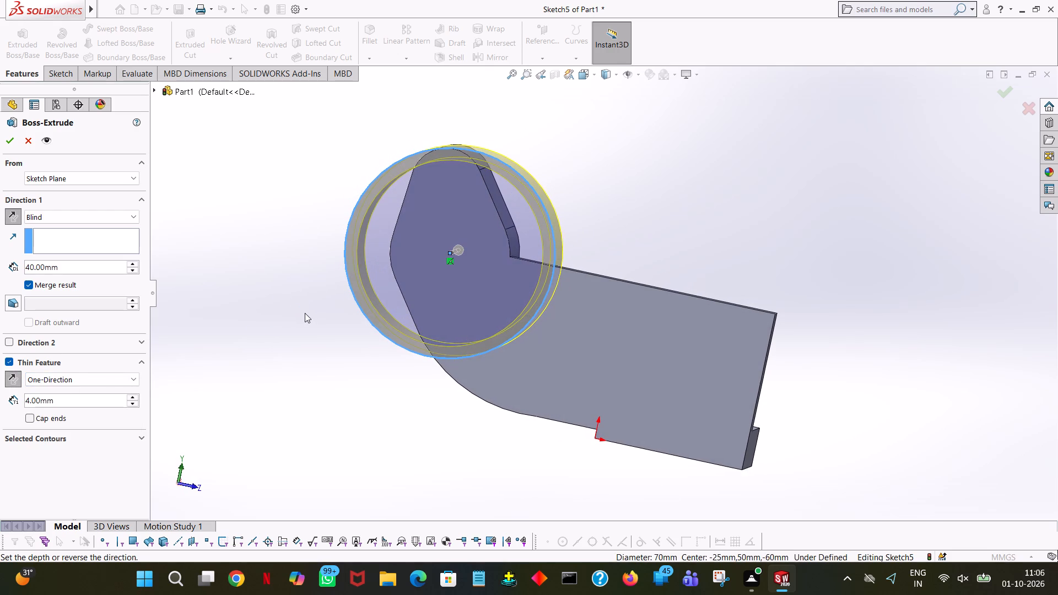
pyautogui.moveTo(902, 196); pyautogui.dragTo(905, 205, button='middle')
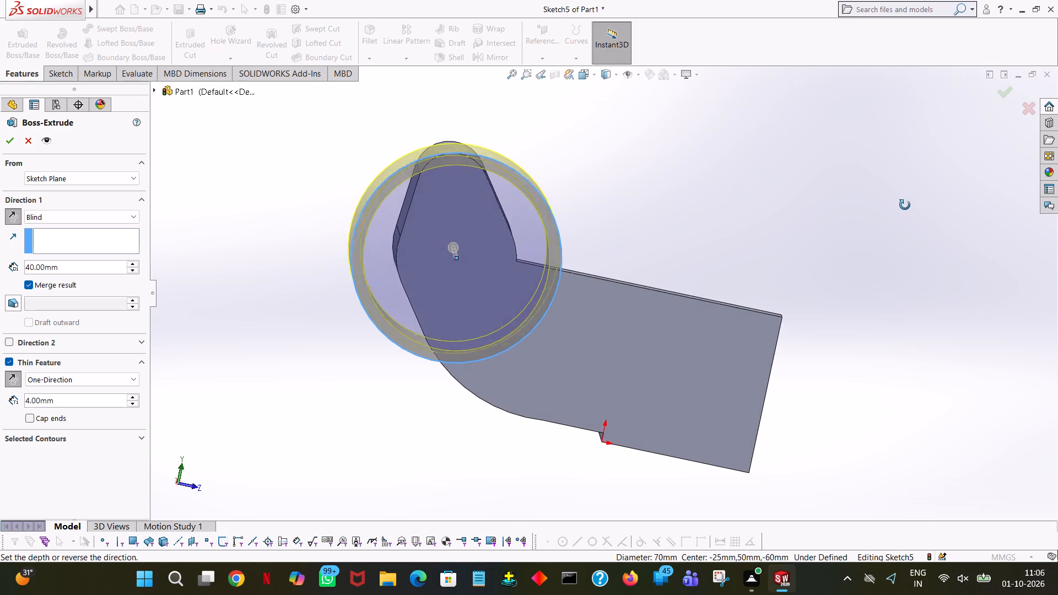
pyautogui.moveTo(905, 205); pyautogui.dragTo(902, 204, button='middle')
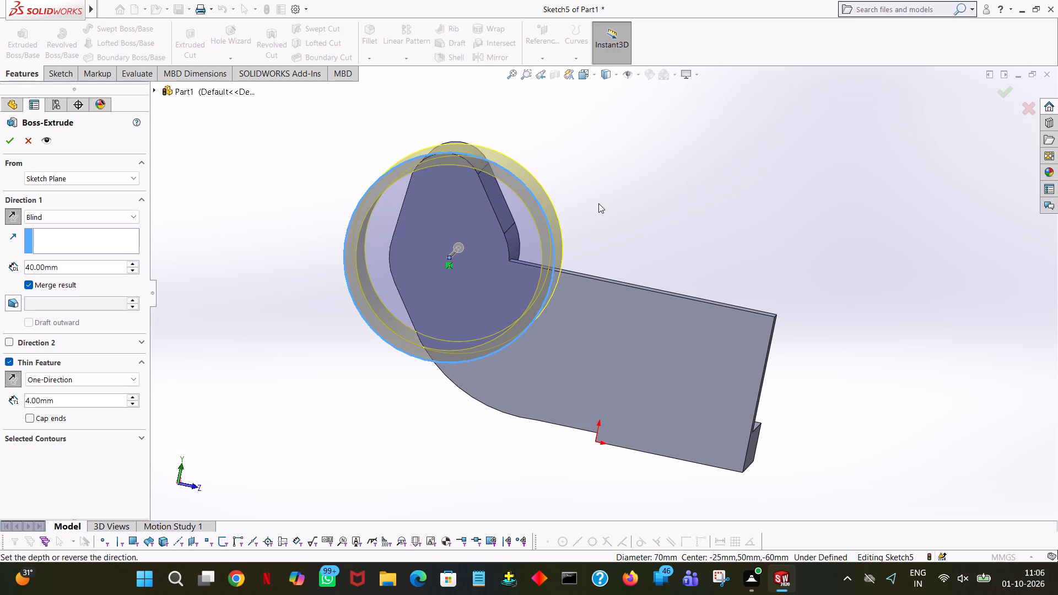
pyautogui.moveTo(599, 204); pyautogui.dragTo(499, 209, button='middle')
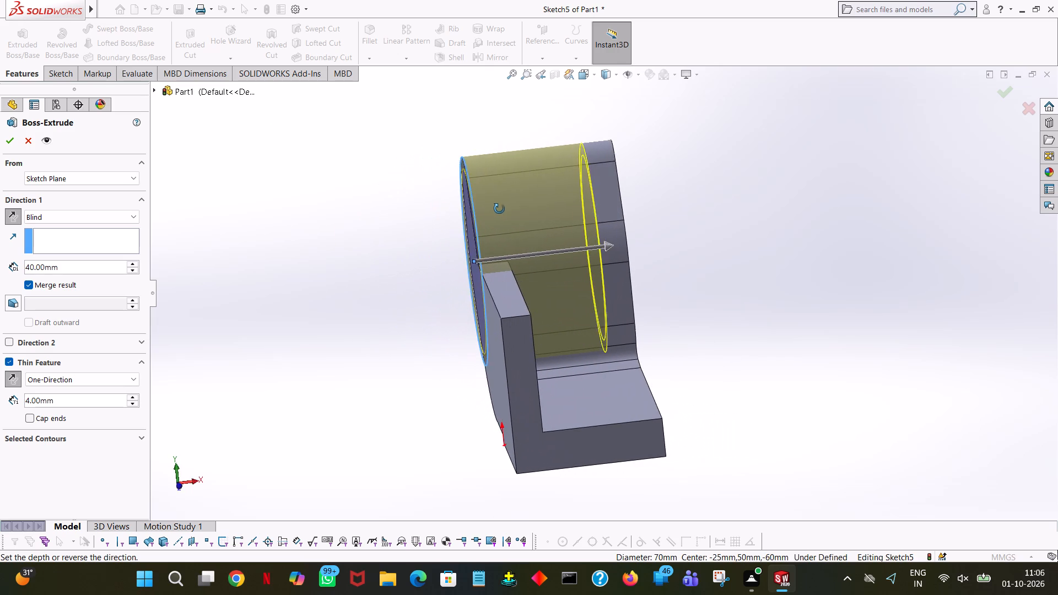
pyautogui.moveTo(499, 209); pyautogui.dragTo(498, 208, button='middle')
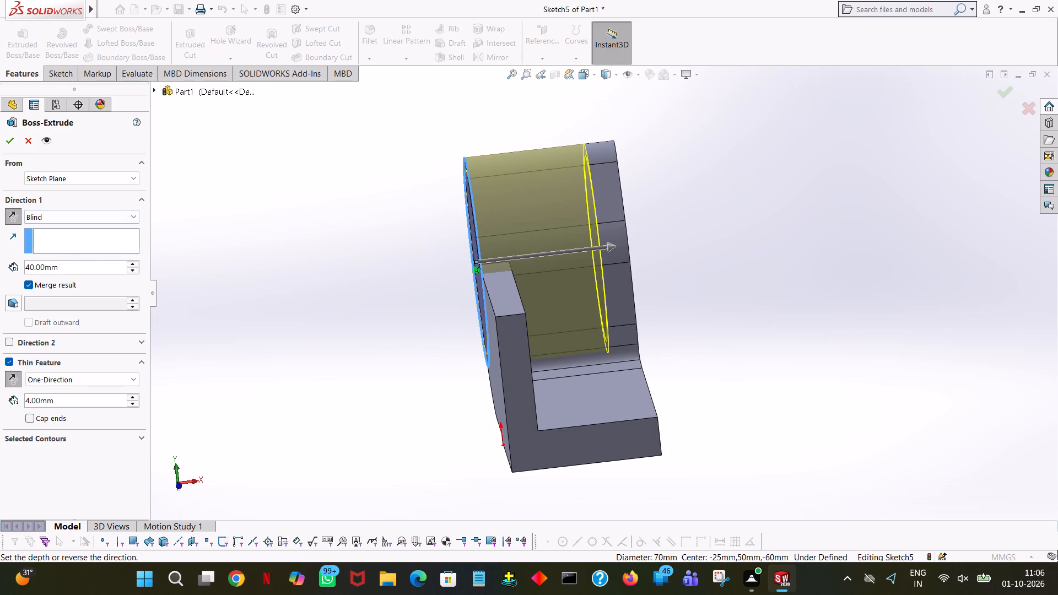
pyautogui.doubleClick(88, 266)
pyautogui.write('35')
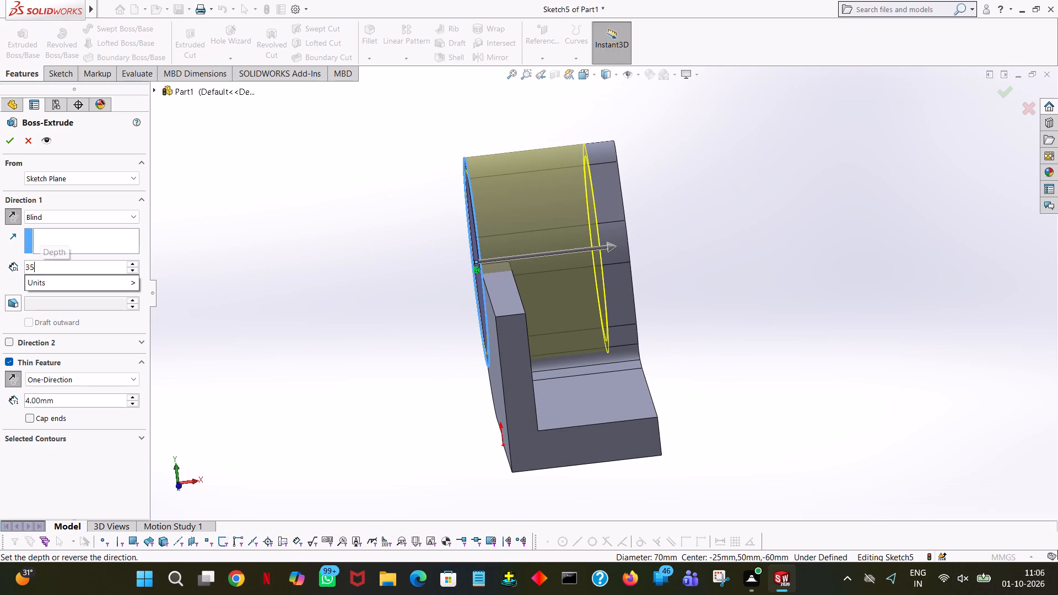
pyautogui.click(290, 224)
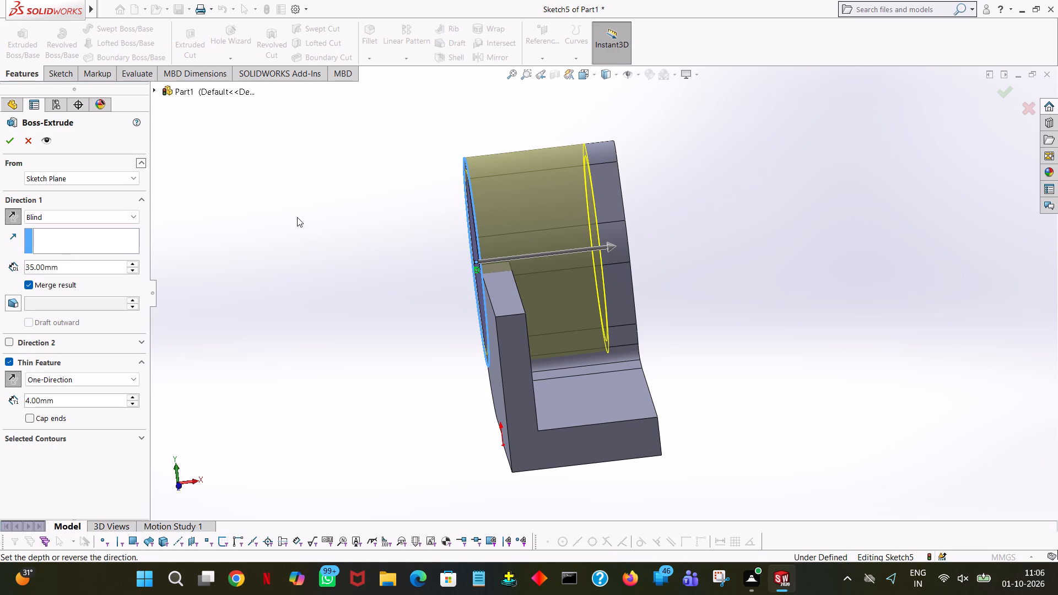
# Set the thin ring's extrusion depth to 30 mm and complete the feature, merged with the bracket.
pyautogui.doubleClick(93, 266)
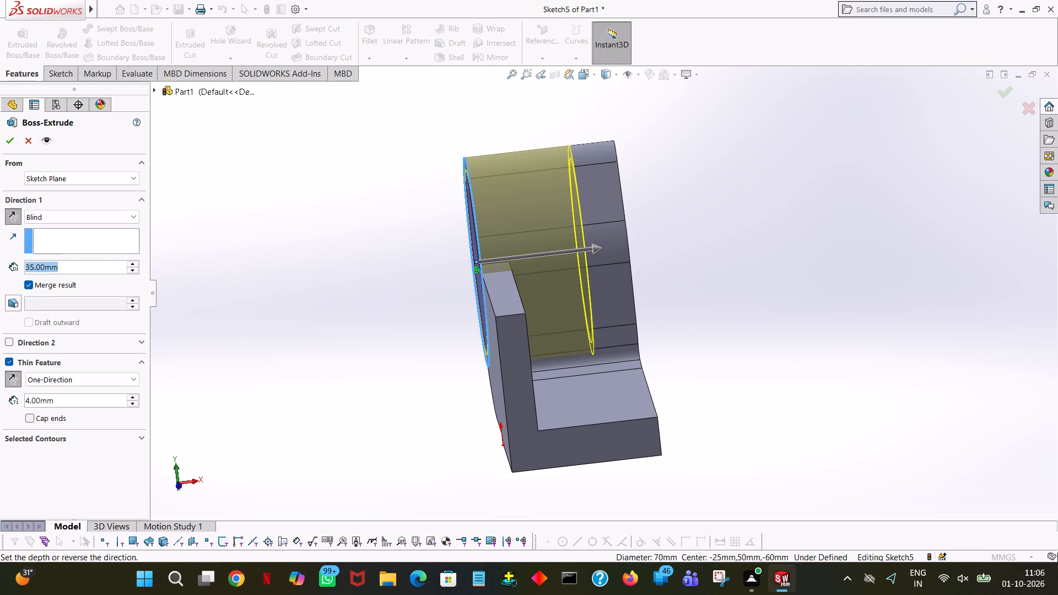
pyautogui.write('30')
pyautogui.click(287, 205)
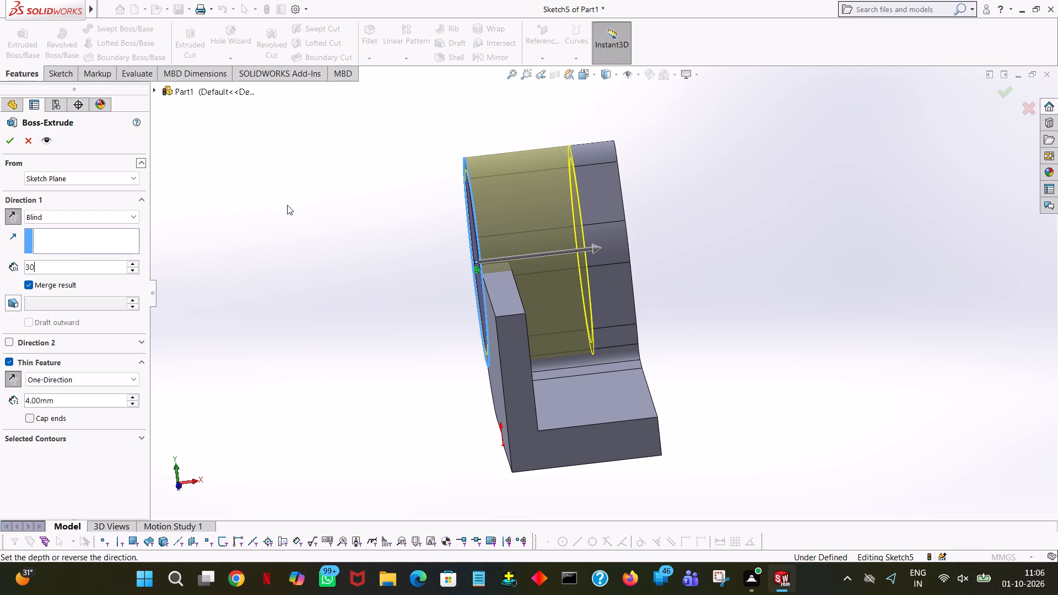
pyautogui.moveTo(247, 226); pyautogui.dragTo(265, 317, button='middle')
pyautogui.moveTo(251, 322); pyautogui.dragTo(250, 322, button='middle')
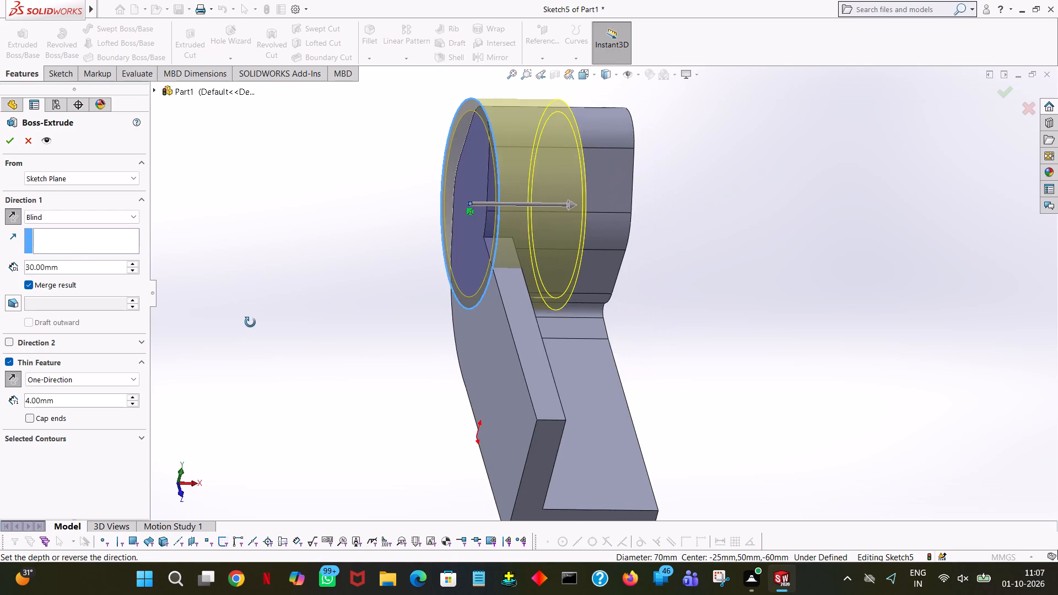
pyautogui.moveTo(250, 322); pyautogui.dragTo(247, 187, button='middle')
pyautogui.moveTo(247, 176); pyautogui.dragTo(179, 163, button='middle')
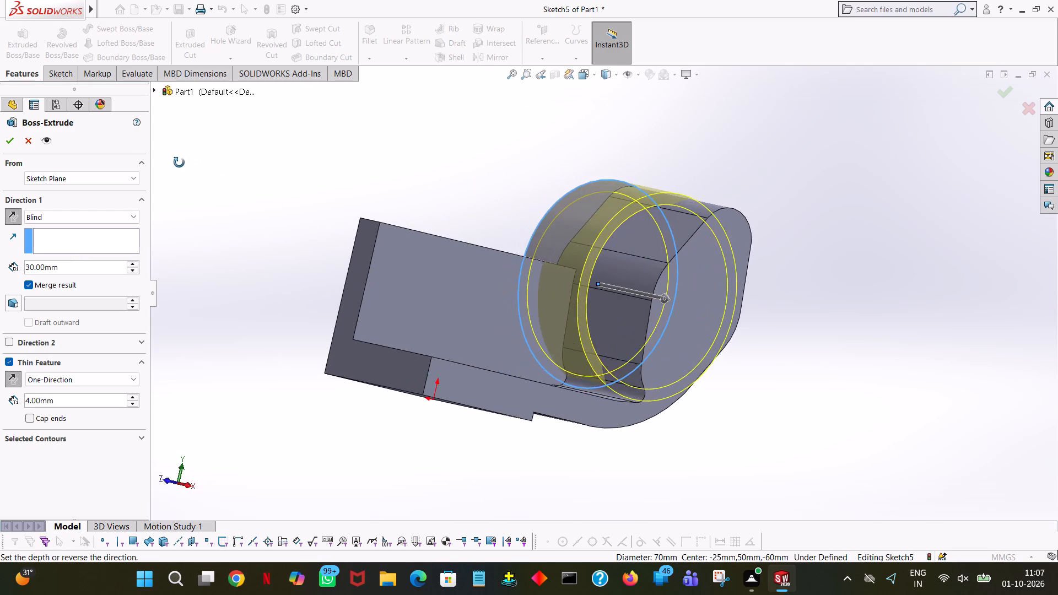
pyautogui.moveTo(179, 163); pyautogui.dragTo(325, 313, button='middle')
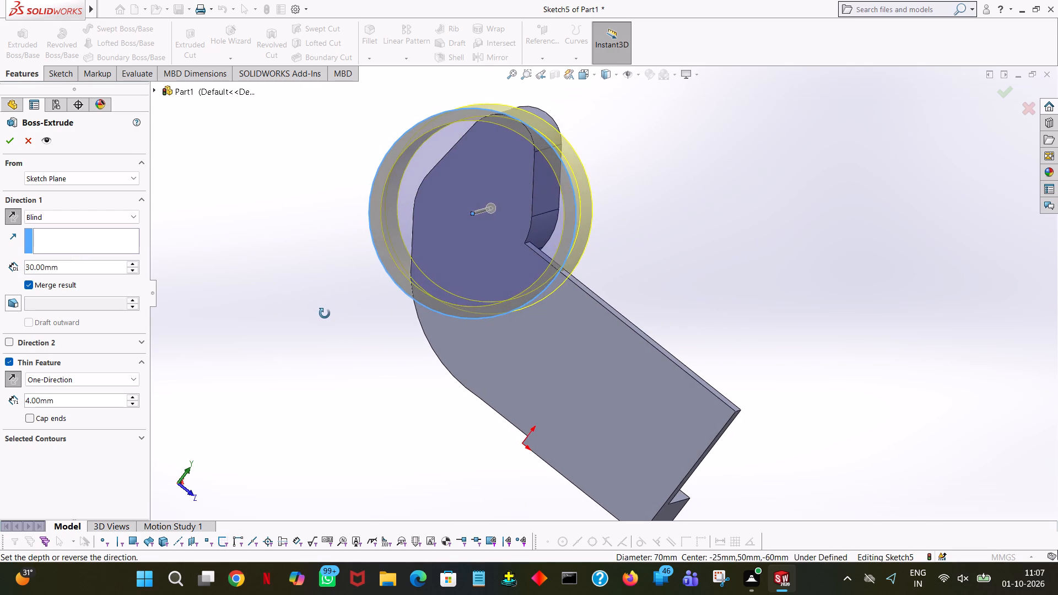
pyautogui.moveTo(325, 313); pyautogui.dragTo(330, 311, button='middle')
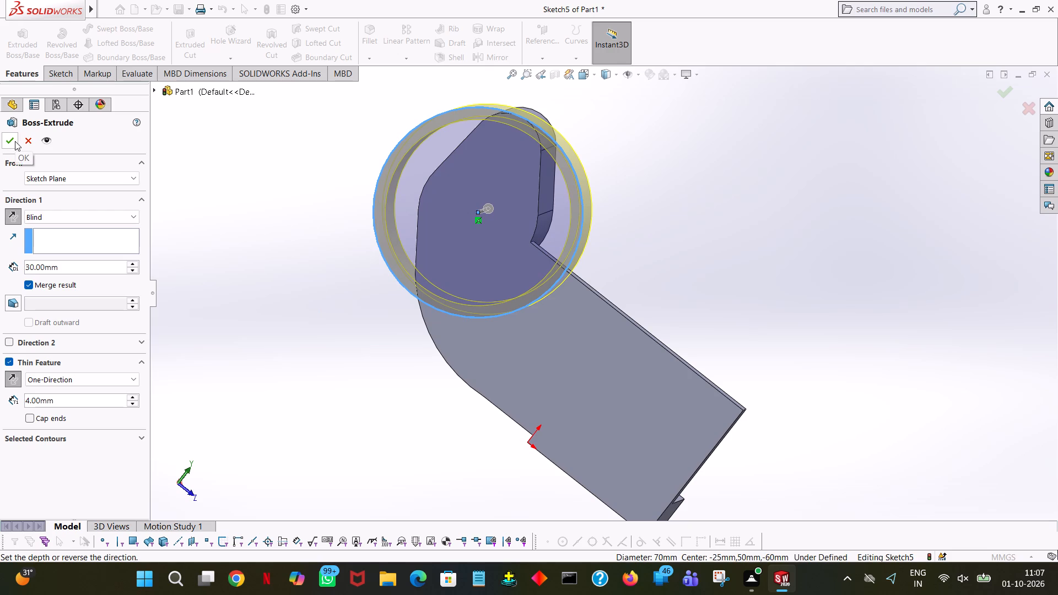
pyautogui.click(15, 141)
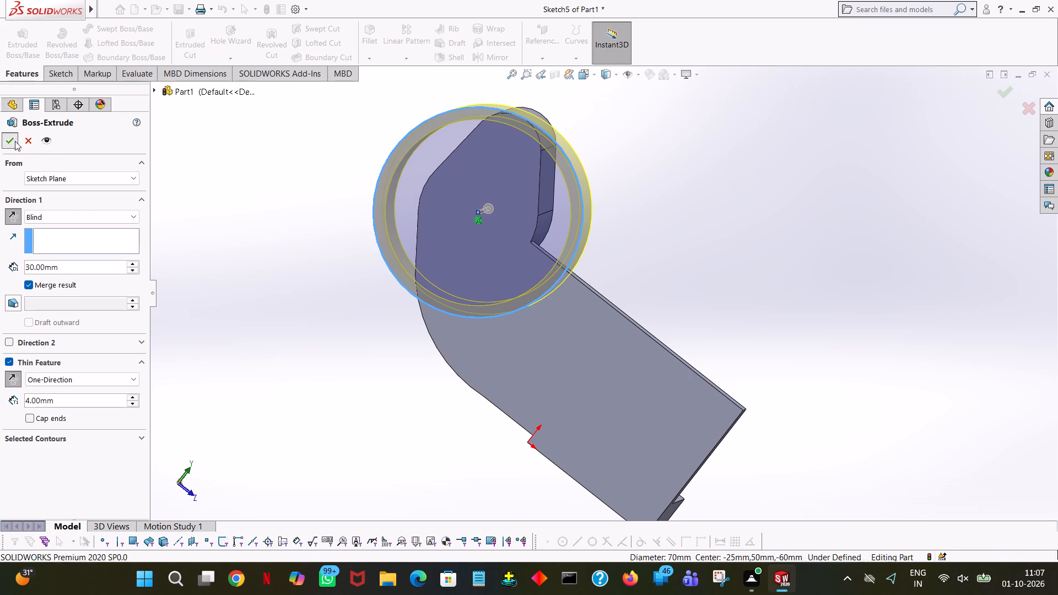
pyautogui.moveTo(712, 225); pyautogui.dragTo(699, 192, button='middle')
pyautogui.click(752, 235)
# Start an extruded-cut sketch on the bracket's large outer side face and draw a 31 mm radius circle matching the ring's inner edge.
pyautogui.moveTo(712, 177); pyautogui.dragTo(790, 203, button='middle')
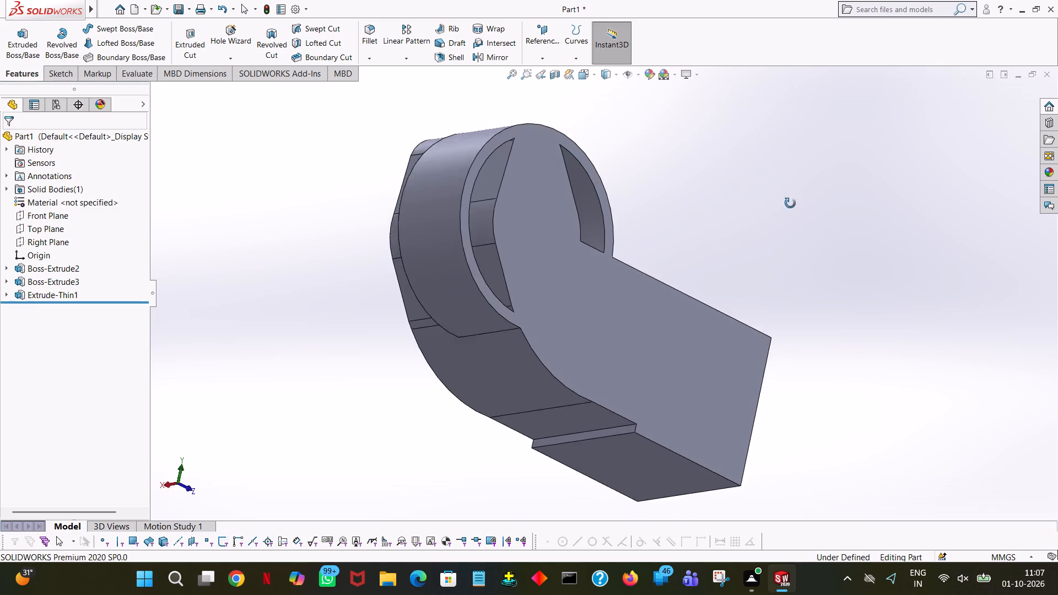
pyautogui.moveTo(790, 203); pyautogui.dragTo(759, 230, button='middle')
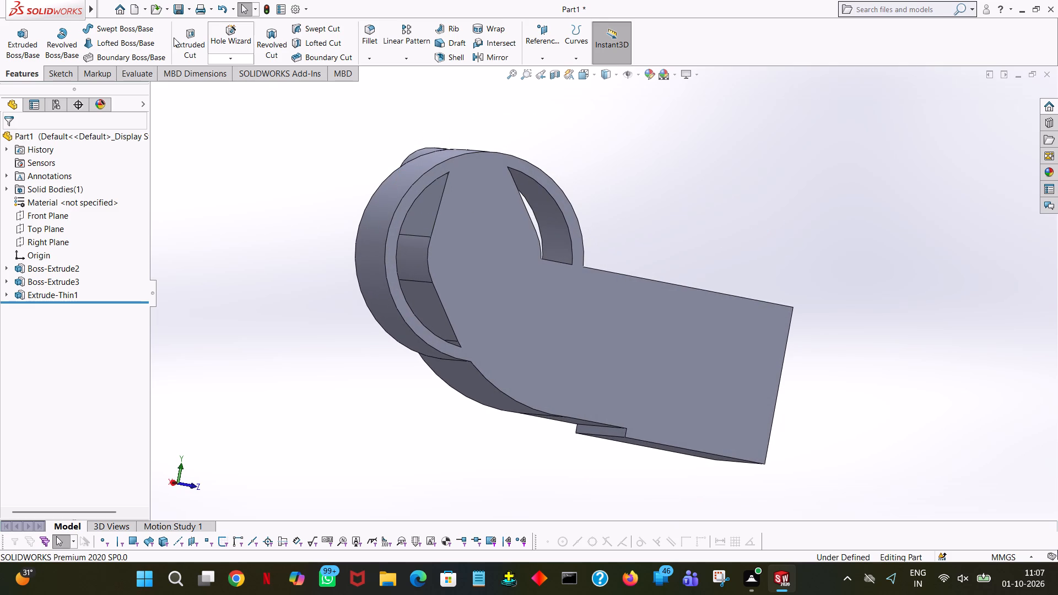
pyautogui.click(196, 37)
pyautogui.click(487, 237)
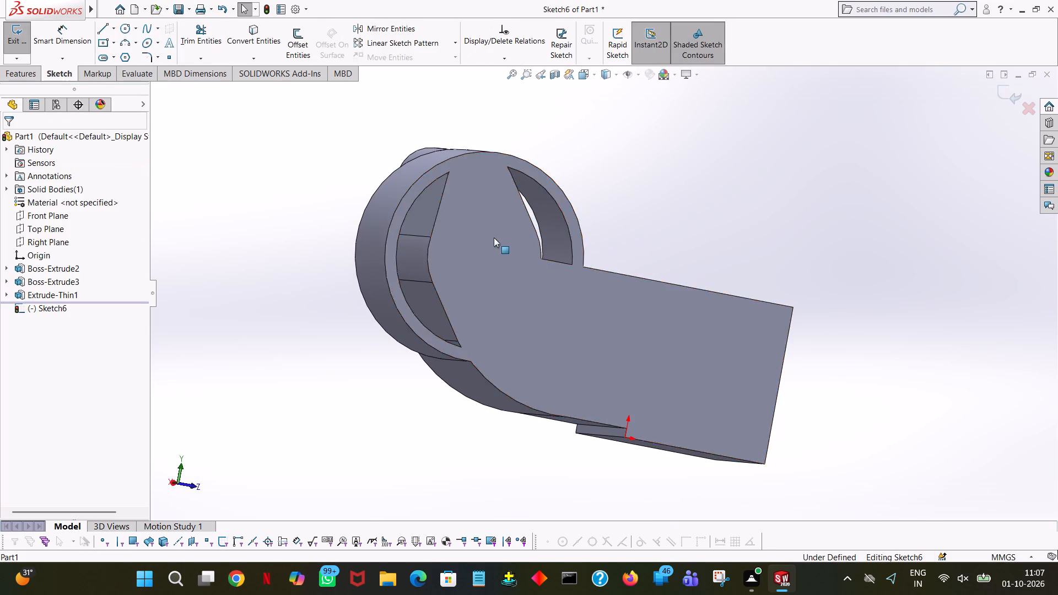
pyautogui.click(123, 28)
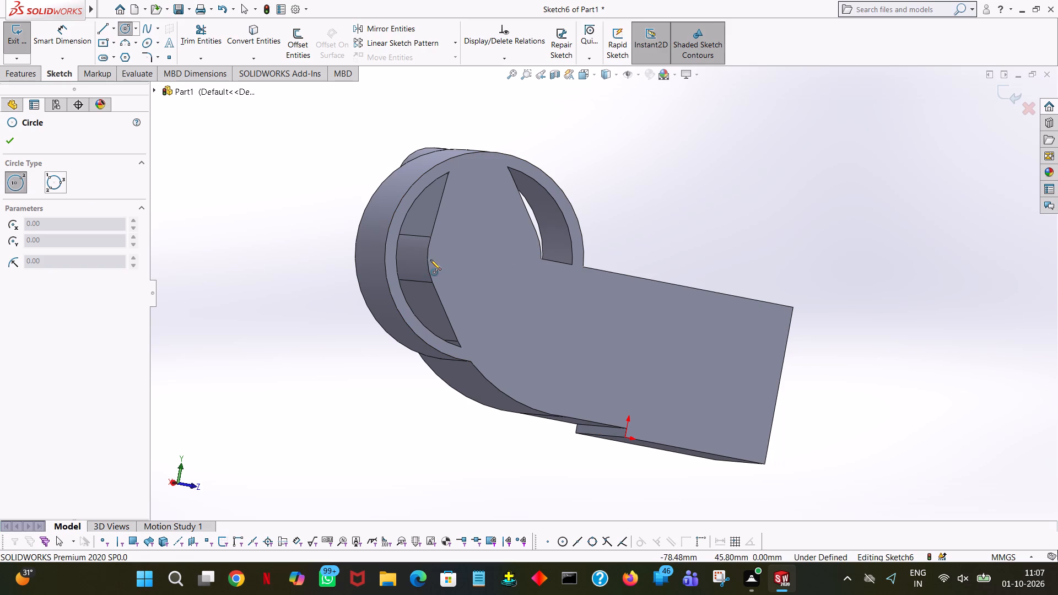
pyautogui.click(484, 257)
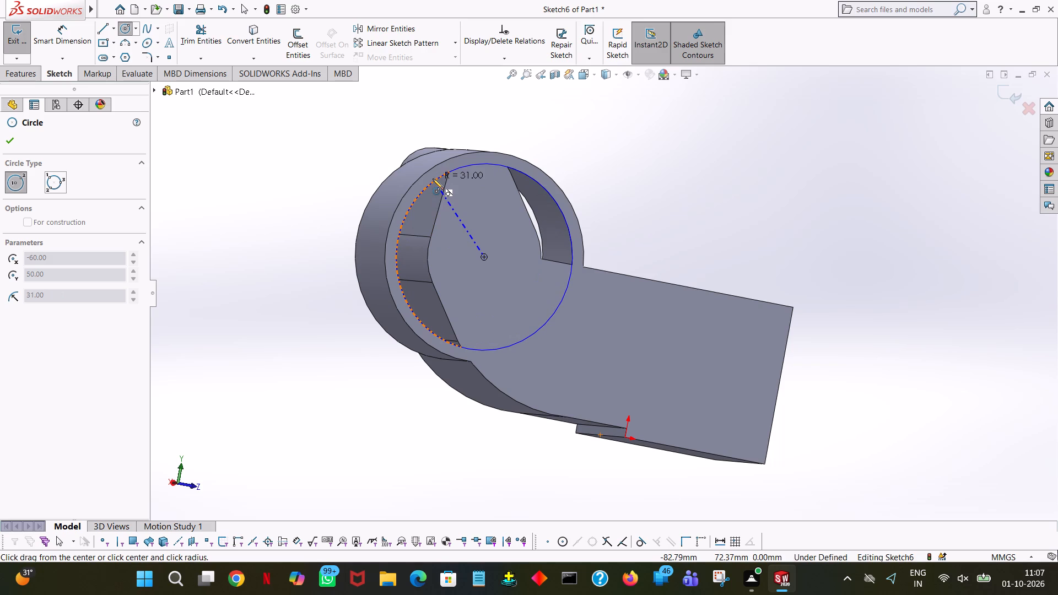
pyautogui.click(433, 178)
pyautogui.rightClick(433, 178)
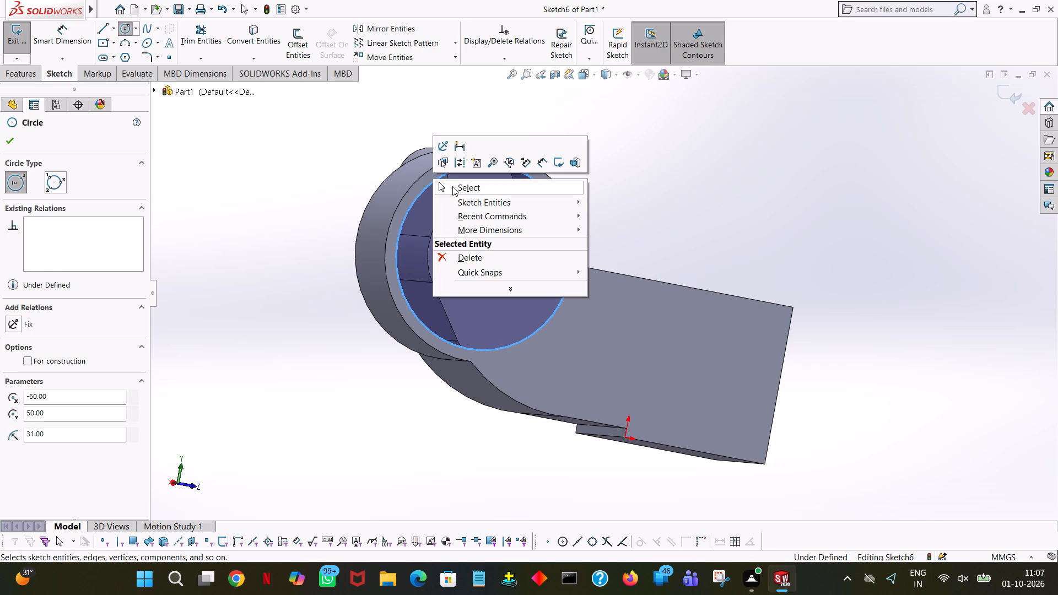
pyautogui.click(452, 186)
# Cut the circle 30 mm deep into the bracket to clear the material inside the ring.
pyautogui.click(15, 76)
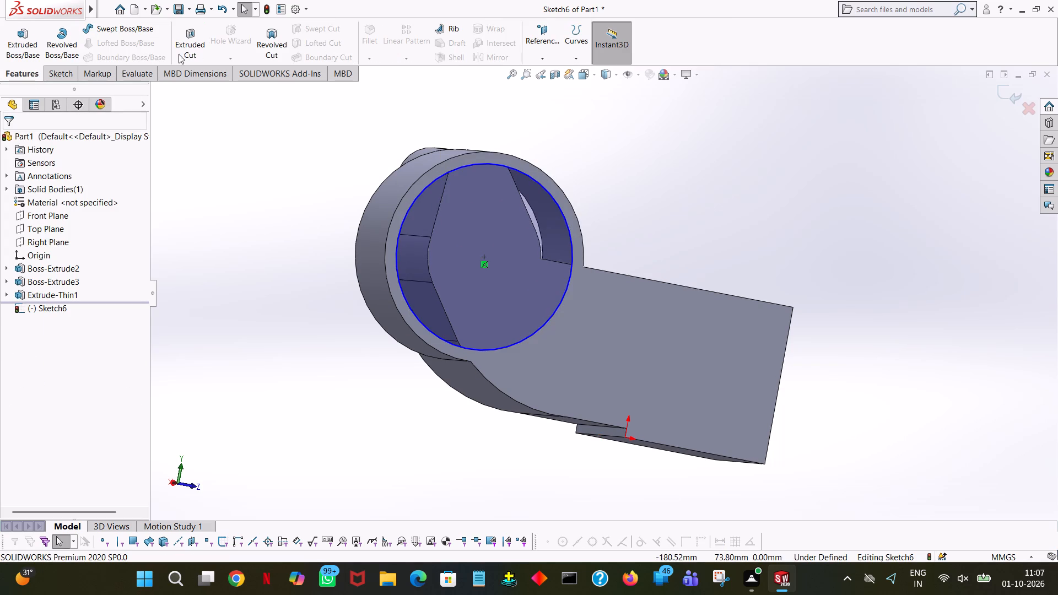
pyautogui.click(185, 47)
pyautogui.moveTo(756, 209); pyautogui.dragTo(614, 240, button='middle')
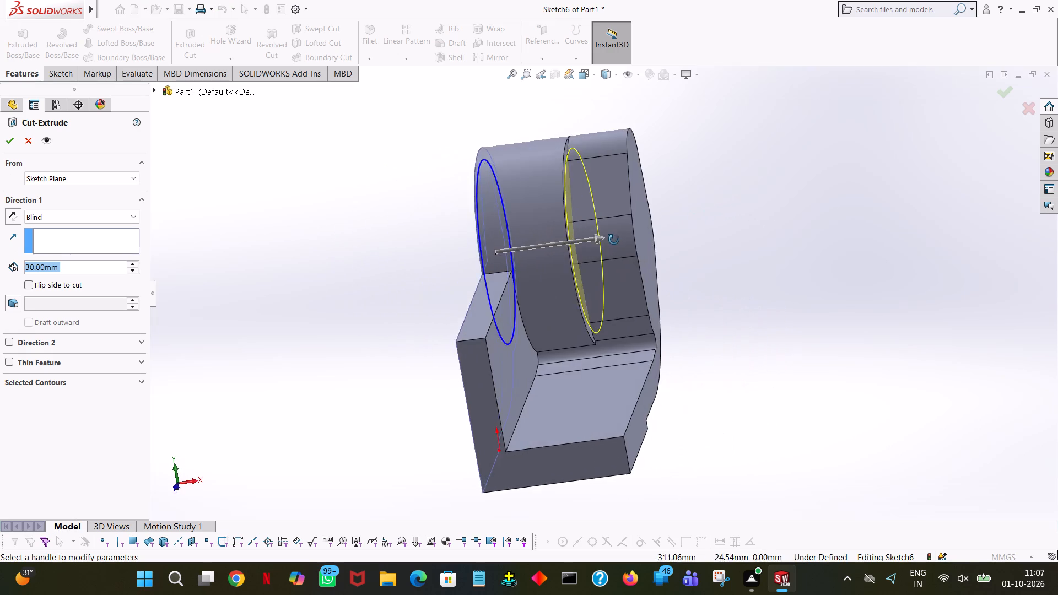
pyautogui.moveTo(614, 240); pyautogui.dragTo(636, 251, button='middle')
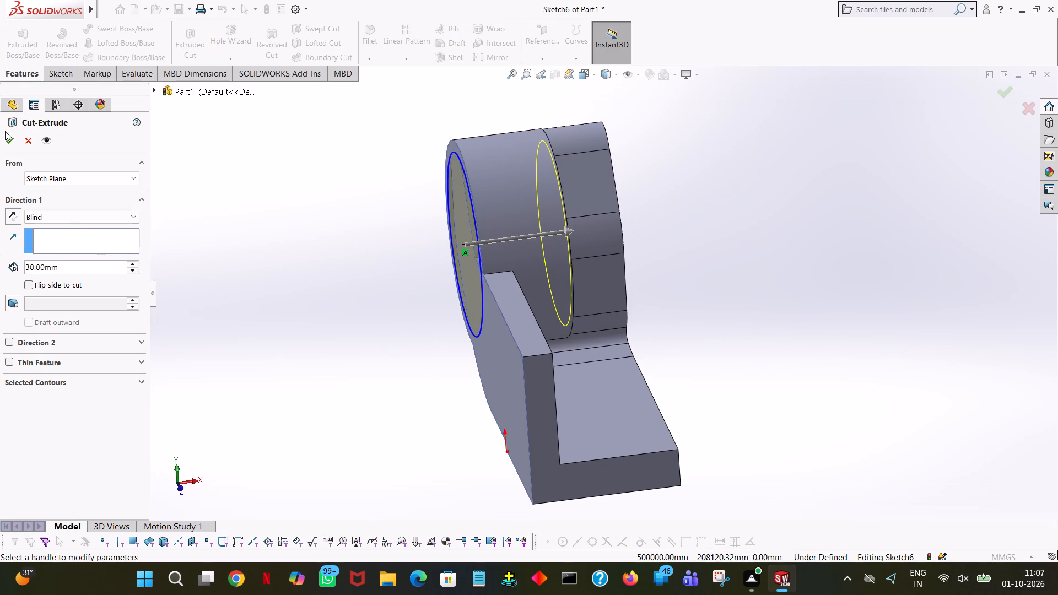
pyautogui.click(7, 138)
pyautogui.click(258, 196)
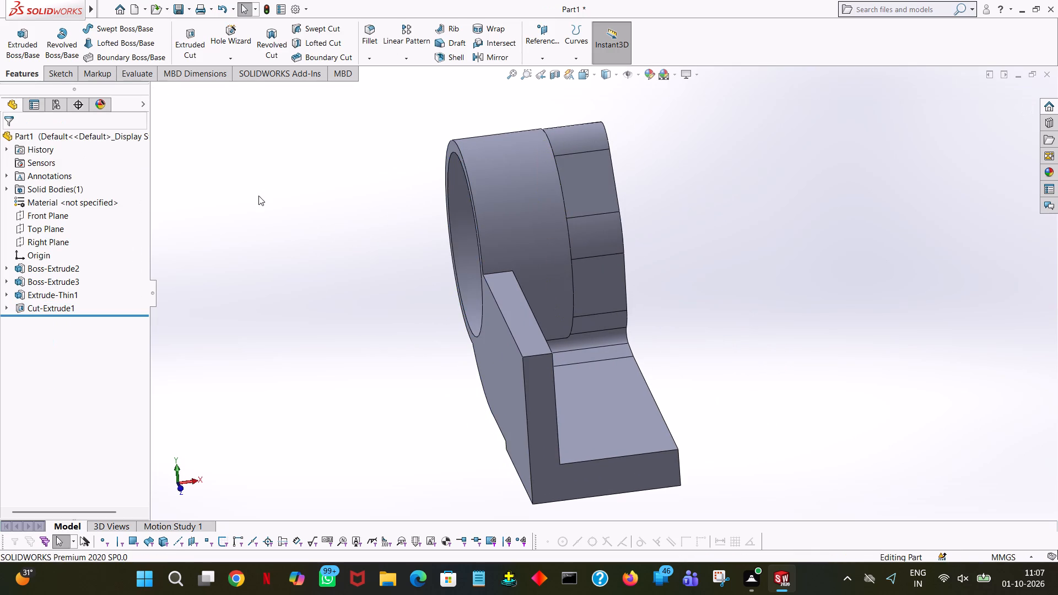
# Examine the hollow ring, the arm end and the side wall from several sides.
pyautogui.moveTo(277, 202); pyautogui.dragTo(392, 140, button='middle')
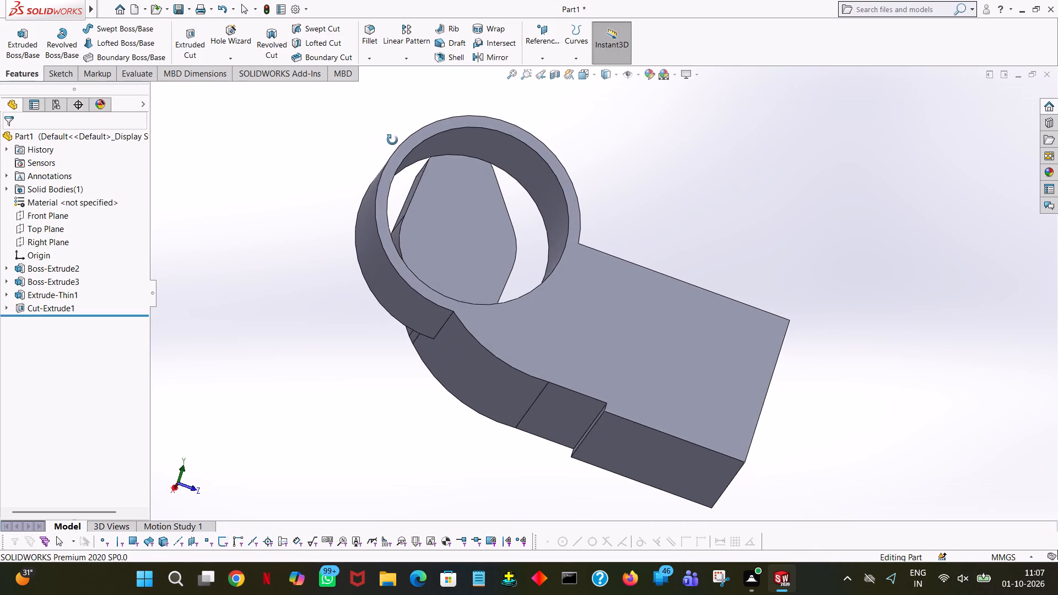
pyautogui.moveTo(392, 140); pyautogui.dragTo(394, 170, button='middle')
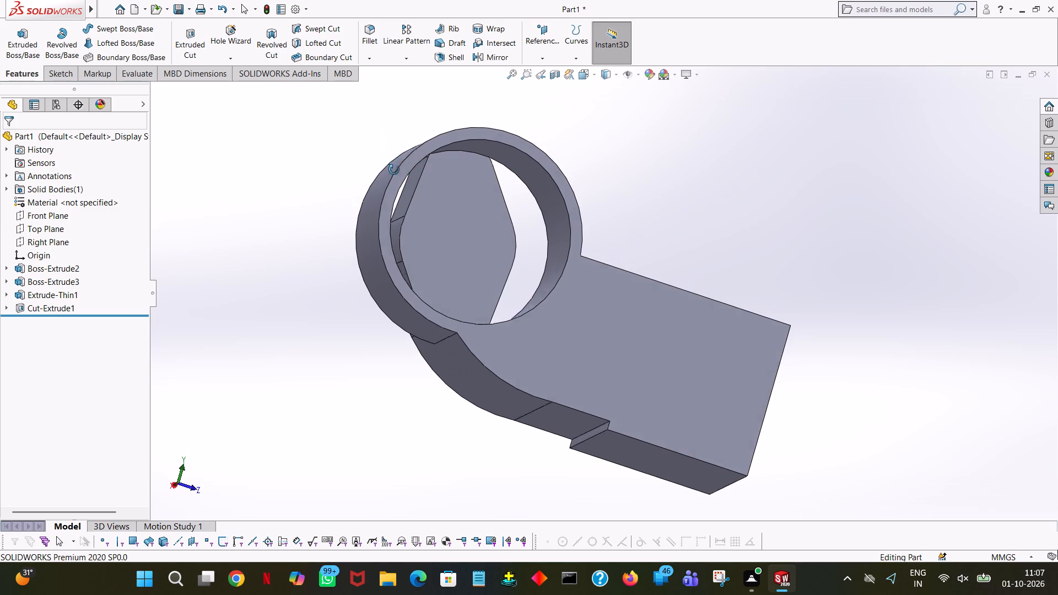
pyautogui.moveTo(394, 170); pyautogui.dragTo(395, 298, button='middle')
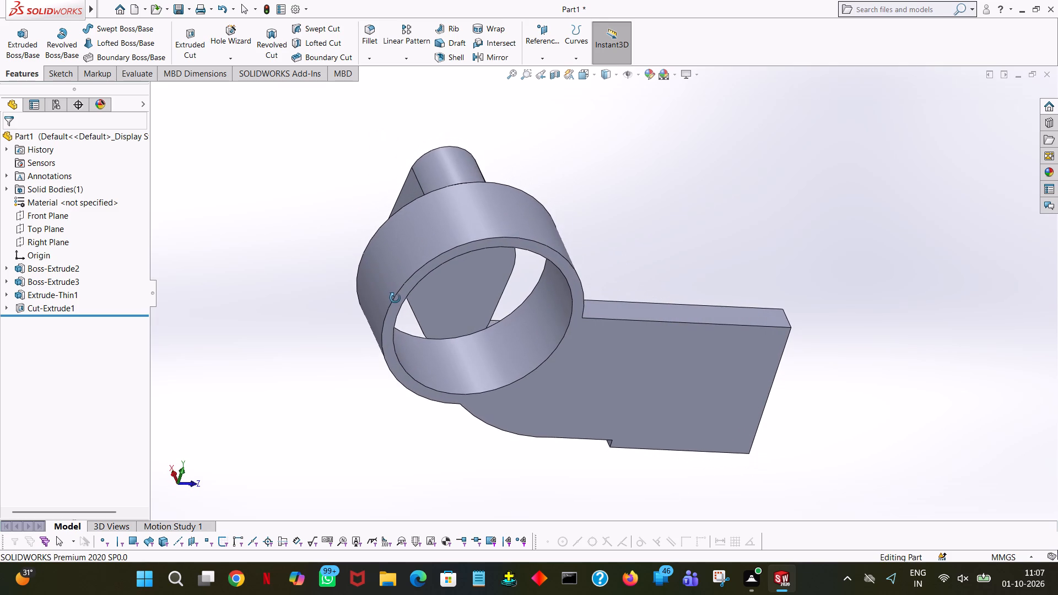
pyautogui.moveTo(395, 298); pyautogui.dragTo(302, 288, button='middle')
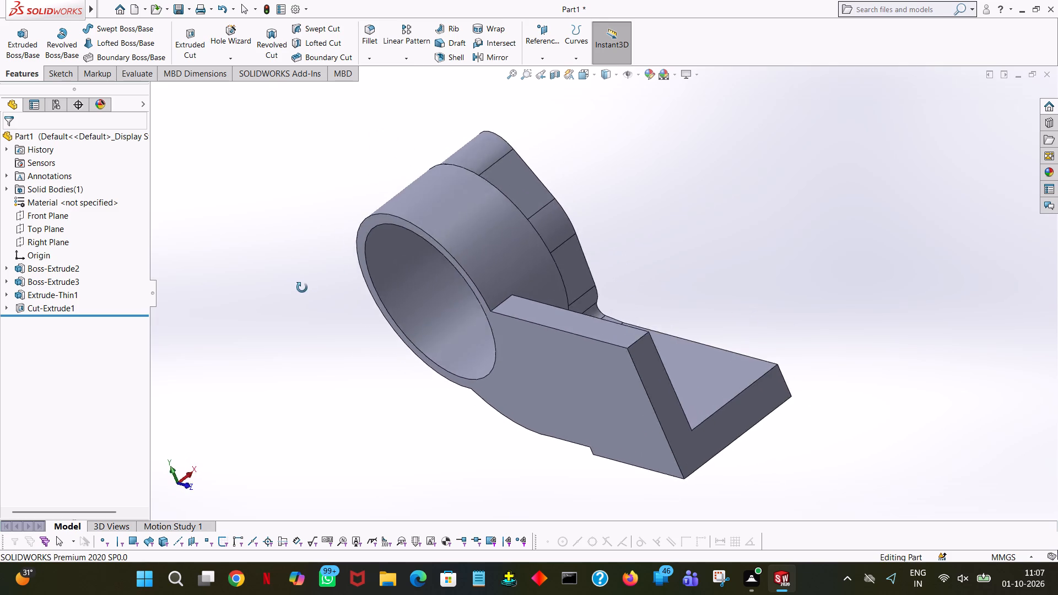
pyautogui.moveTo(302, 288); pyautogui.dragTo(196, 321, button='middle')
pyautogui.moveTo(328, 290); pyautogui.dragTo(336, 300, button='middle')
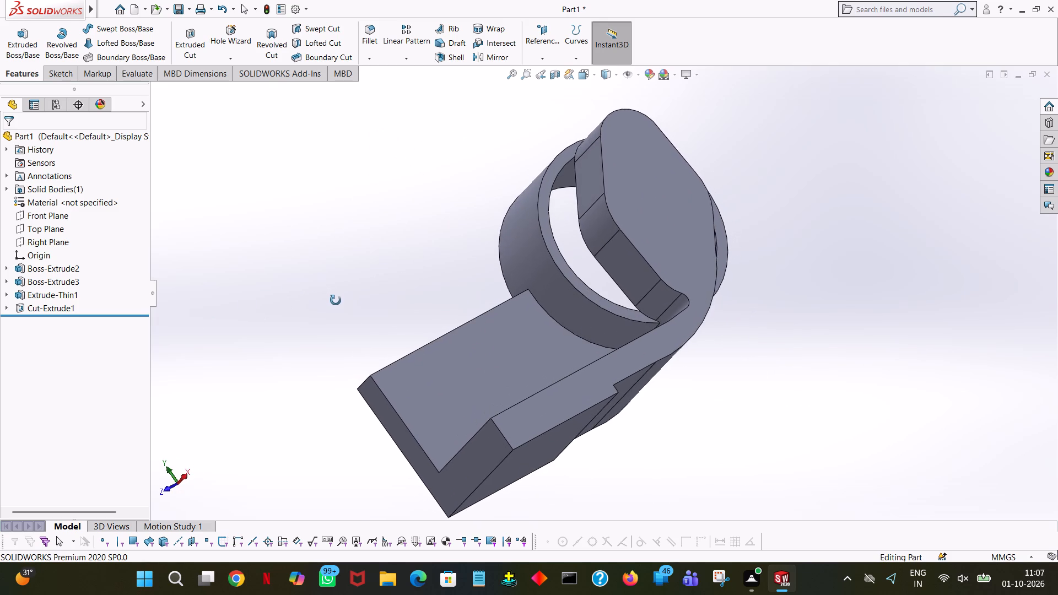
pyautogui.moveTo(336, 300); pyautogui.dragTo(395, 275, button='middle')
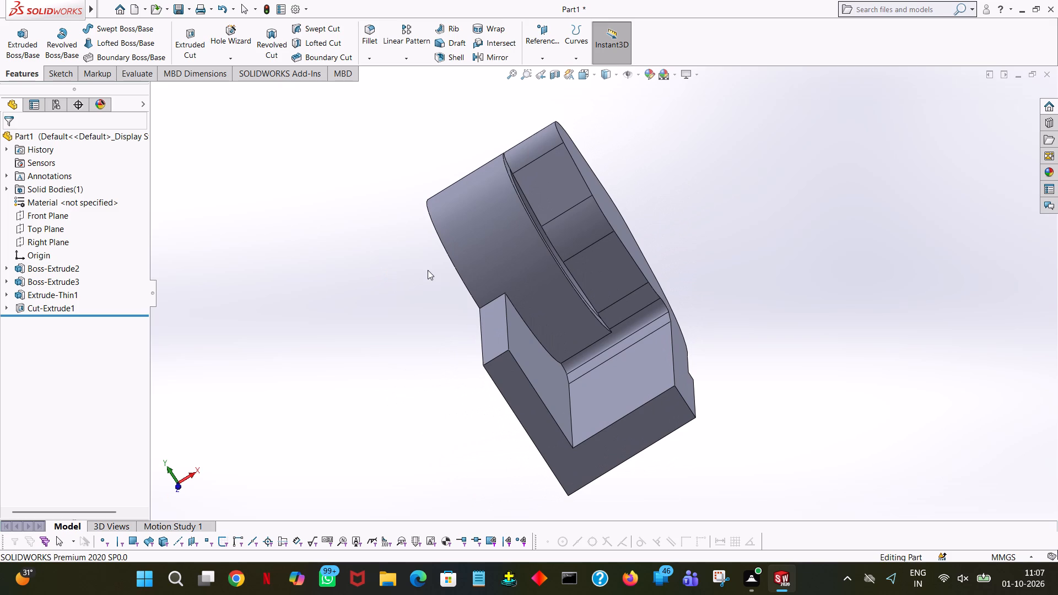
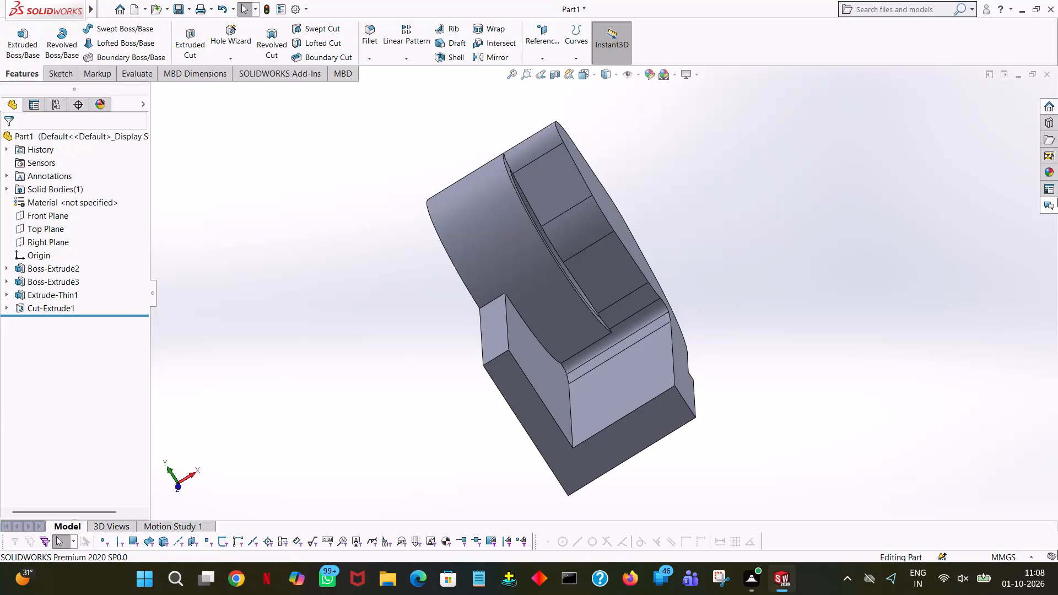
# Examine how the hollow ring meets the arm and side wall, viewing the bracket from several angles.
pyautogui.moveTo(660, 150); pyautogui.dragTo(576, 104, button='middle')
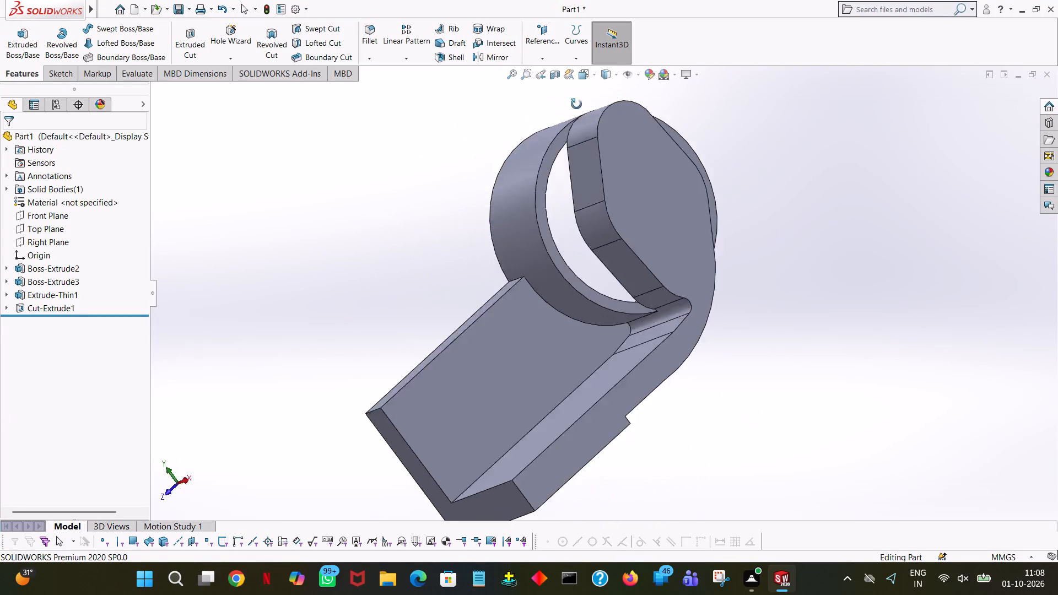
pyautogui.moveTo(576, 104); pyautogui.dragTo(660, 68, button='middle')
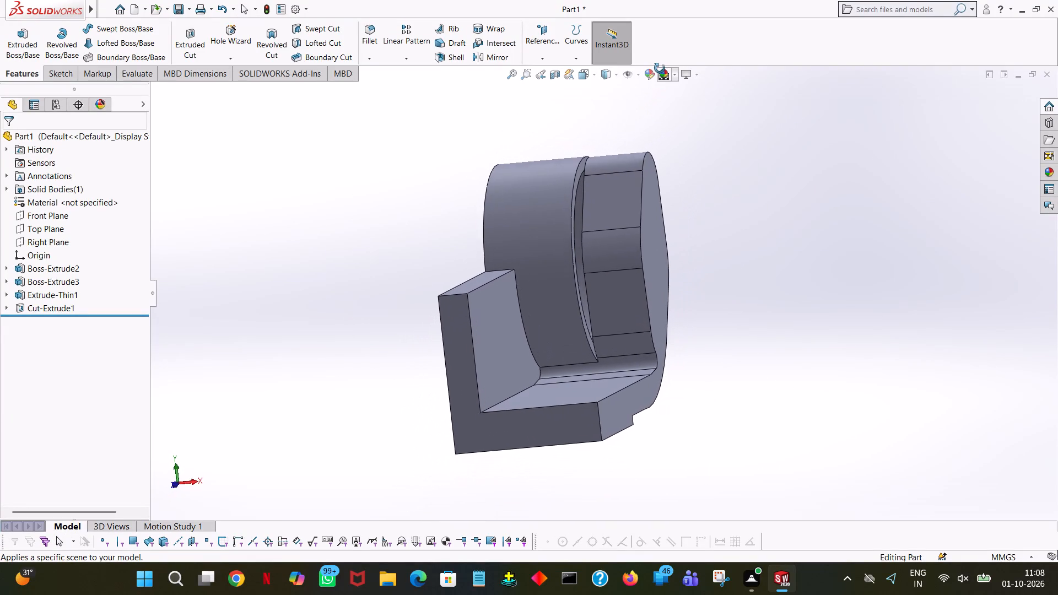
pyautogui.moveTo(660, 68); pyautogui.dragTo(661, 132, button='middle')
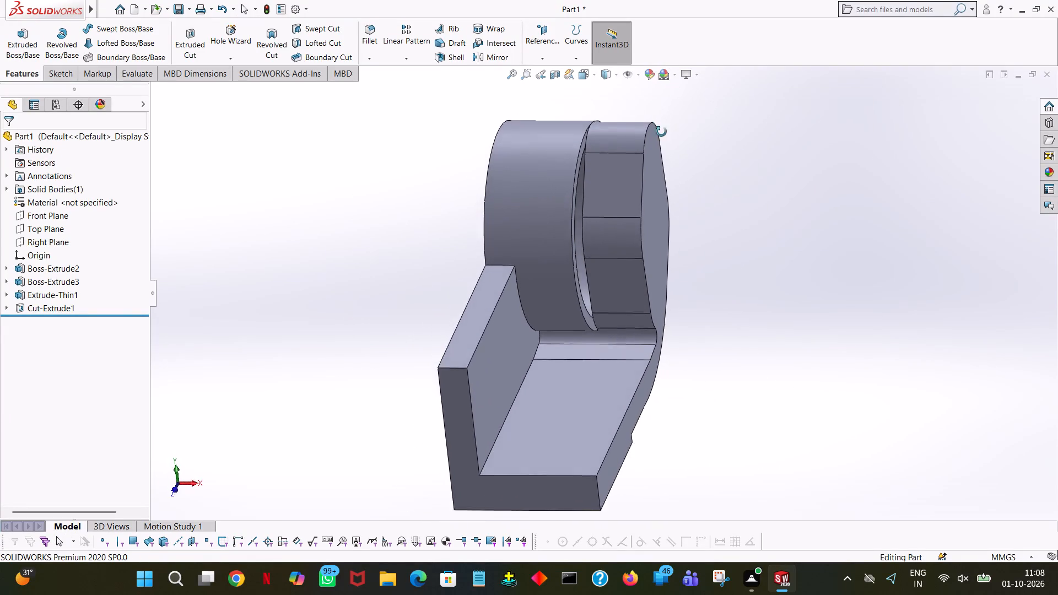
pyautogui.moveTo(661, 132); pyautogui.dragTo(668, 168, button='middle')
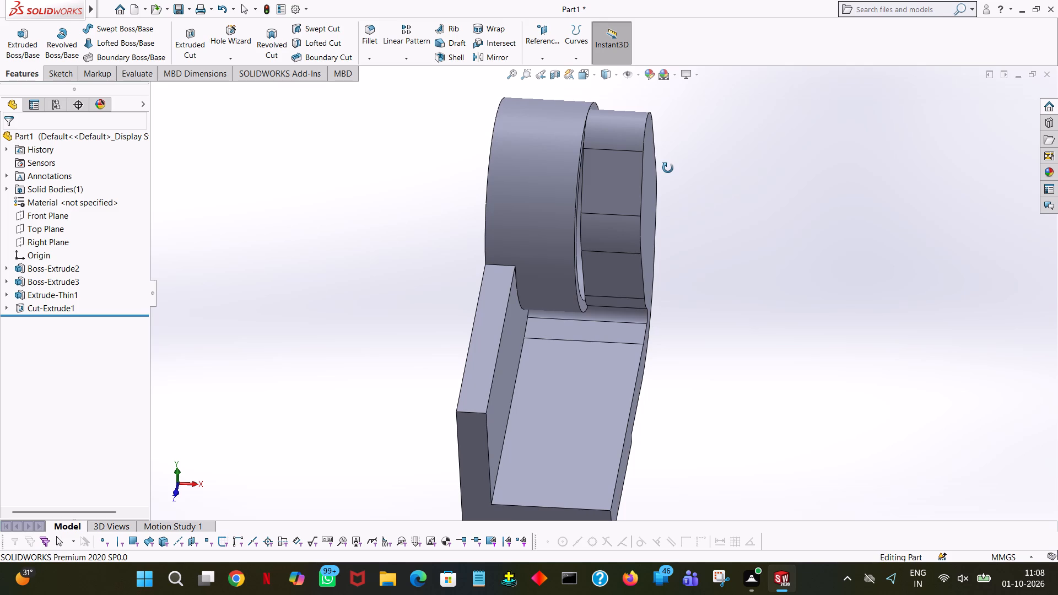
pyautogui.moveTo(668, 168); pyautogui.dragTo(681, 171, button='middle')
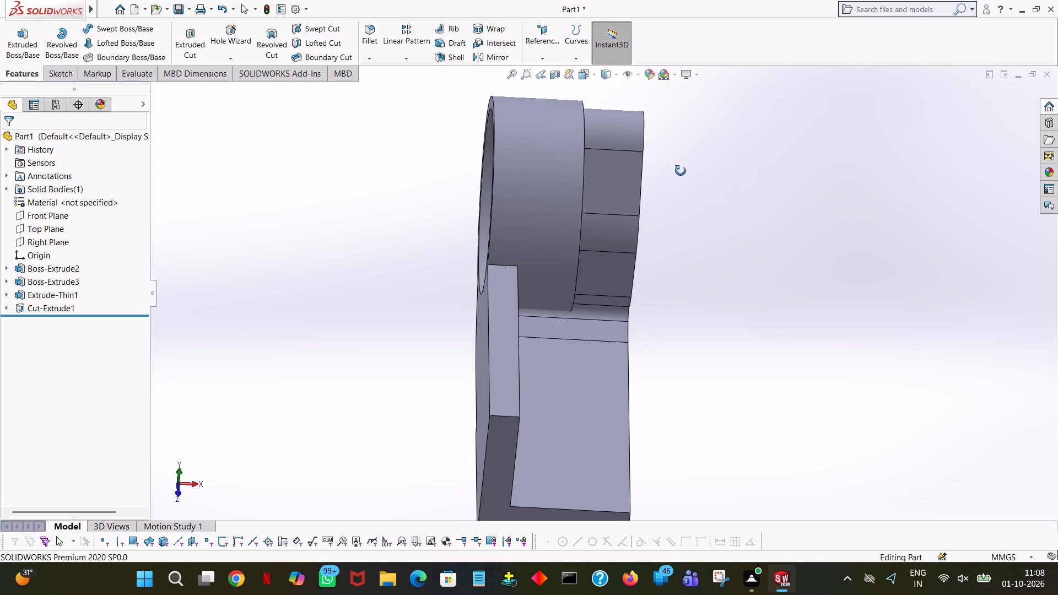
pyautogui.moveTo(681, 171); pyautogui.dragTo(682, 182, button='middle')
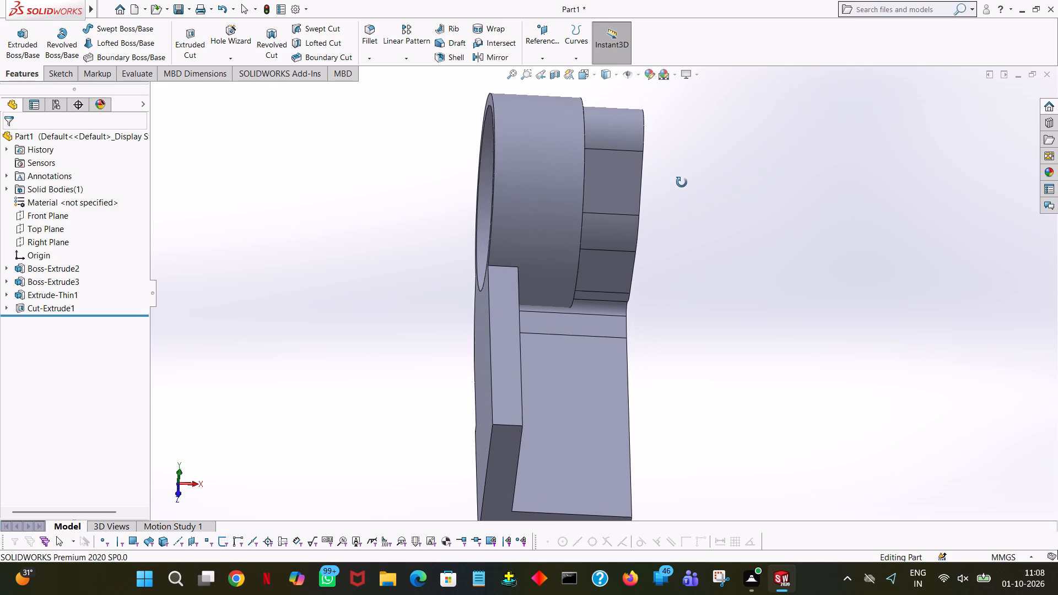
pyautogui.moveTo(682, 182); pyautogui.dragTo(667, 96, button='middle')
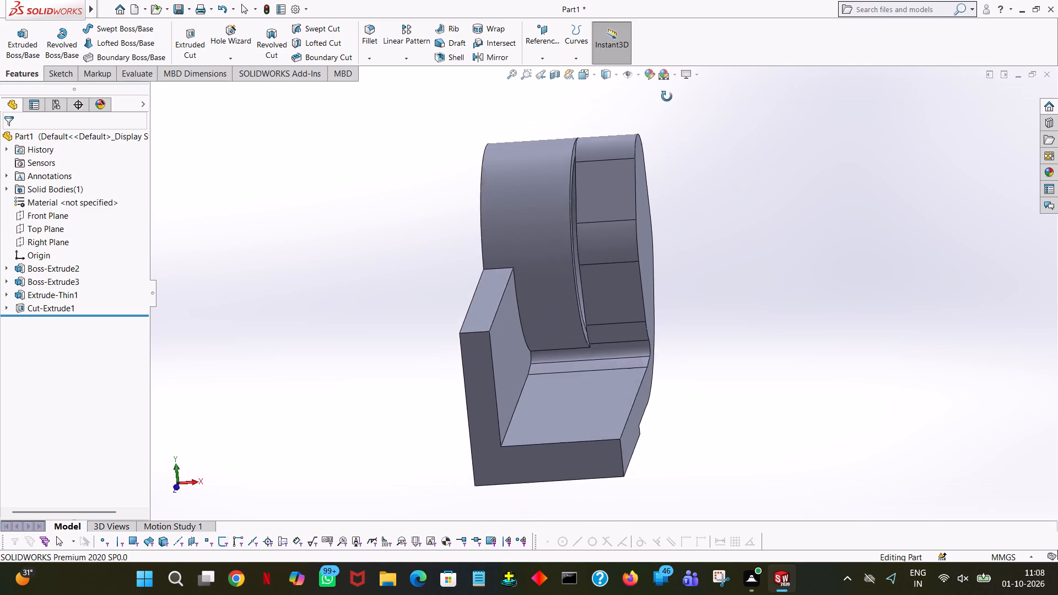
pyautogui.moveTo(667, 96); pyautogui.dragTo(640, 51, button='middle')
pyautogui.moveTo(641, 53); pyautogui.dragTo(767, 132, button='middle')
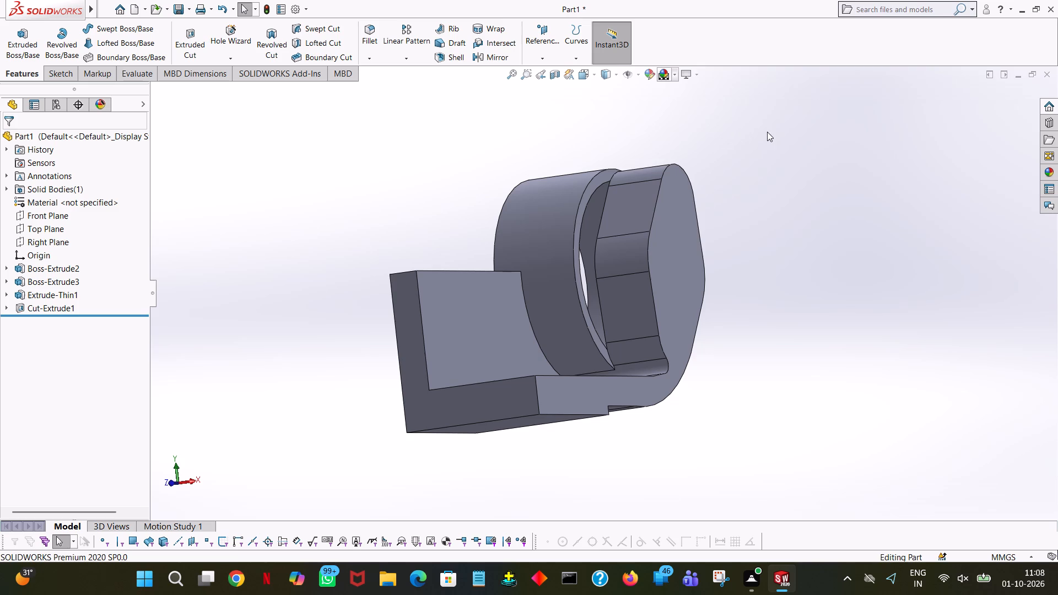
pyautogui.moveTo(767, 132); pyautogui.dragTo(819, 124, button='middle')
# Undo the 31 mm radius circular cut, the thin ring extrusion and the ring's sketch circle.
pyautogui.click(224, 8)
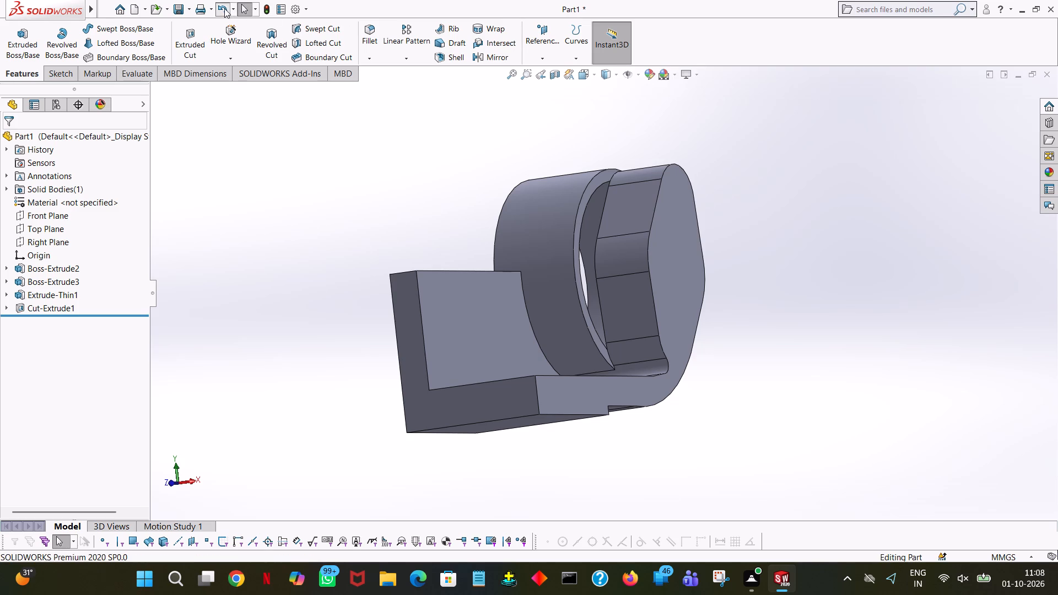
pyautogui.click(224, 8)
pyautogui.click(224, 8)
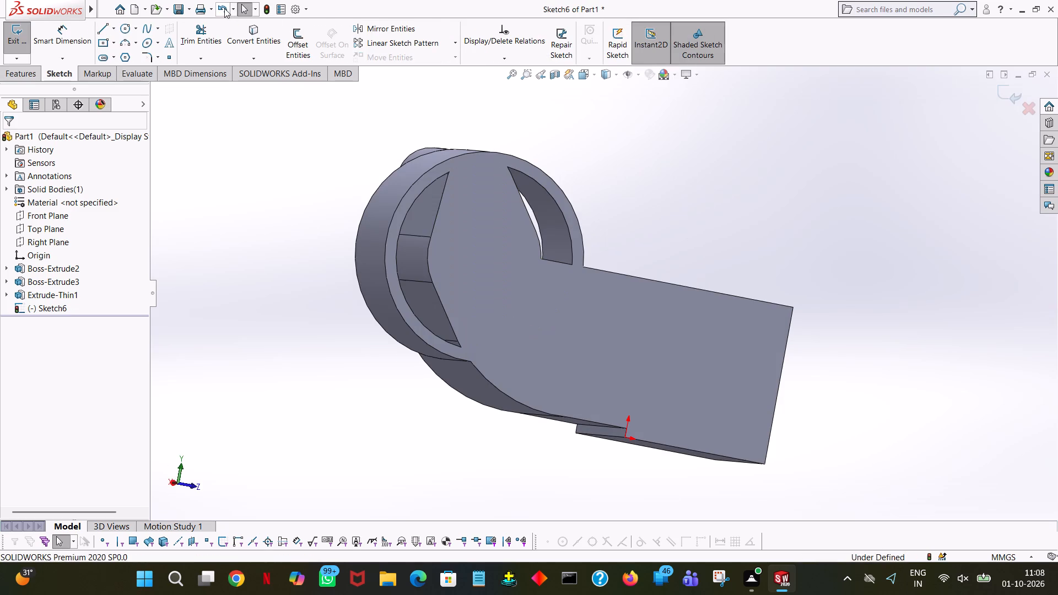
pyautogui.click(224, 8)
pyautogui.click(224, 8)
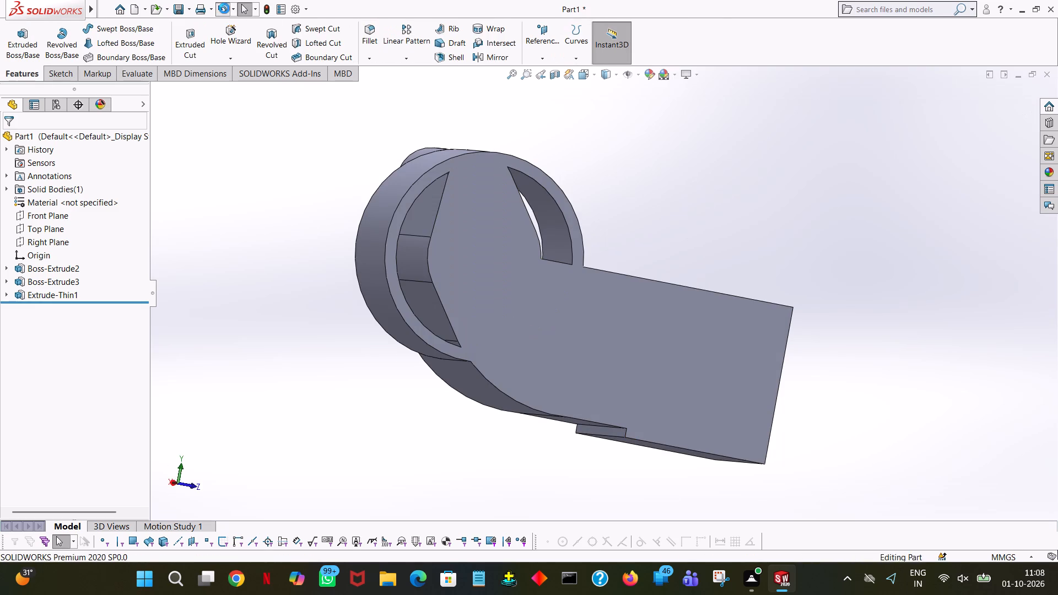
pyautogui.click(224, 8)
pyautogui.click(224, 8)
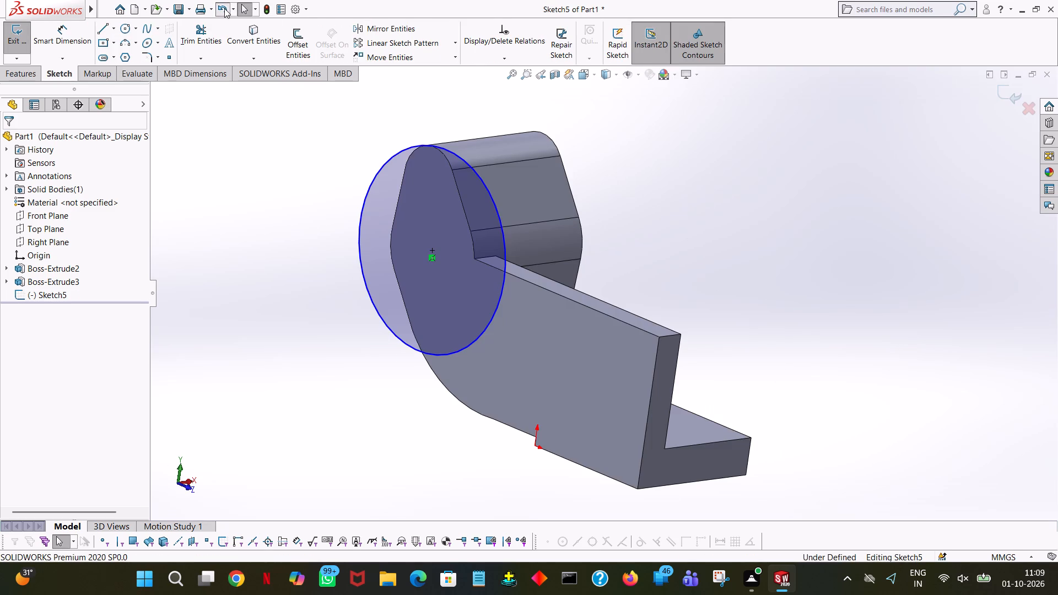
pyautogui.click(224, 8)
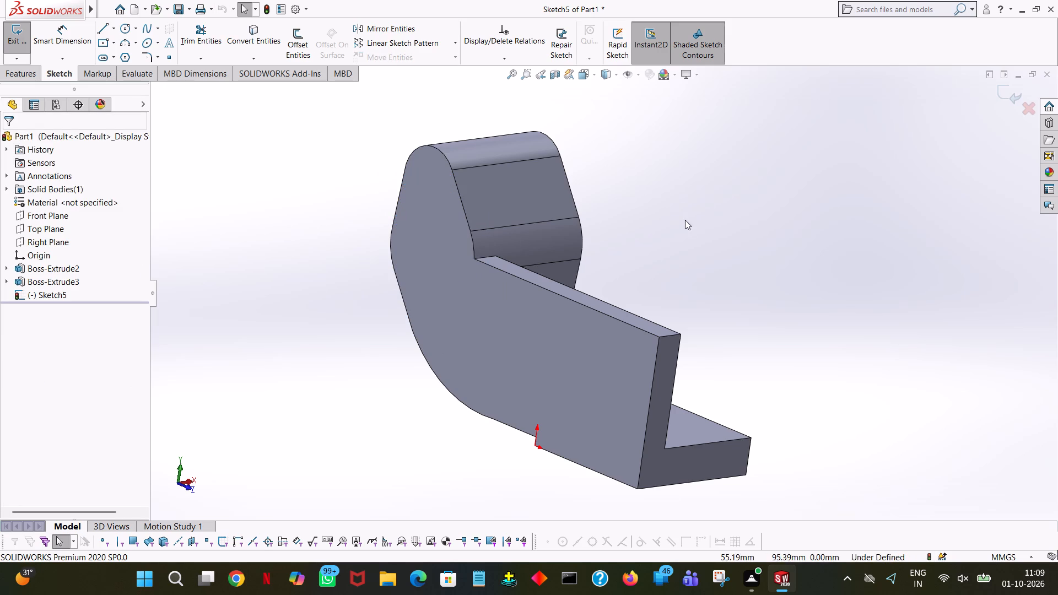
# Examine the bracket from several angles and check where the Front Plane and Top Plane lie relative to it.
pyautogui.moveTo(685, 220); pyautogui.dragTo(645, 179, button='middle')
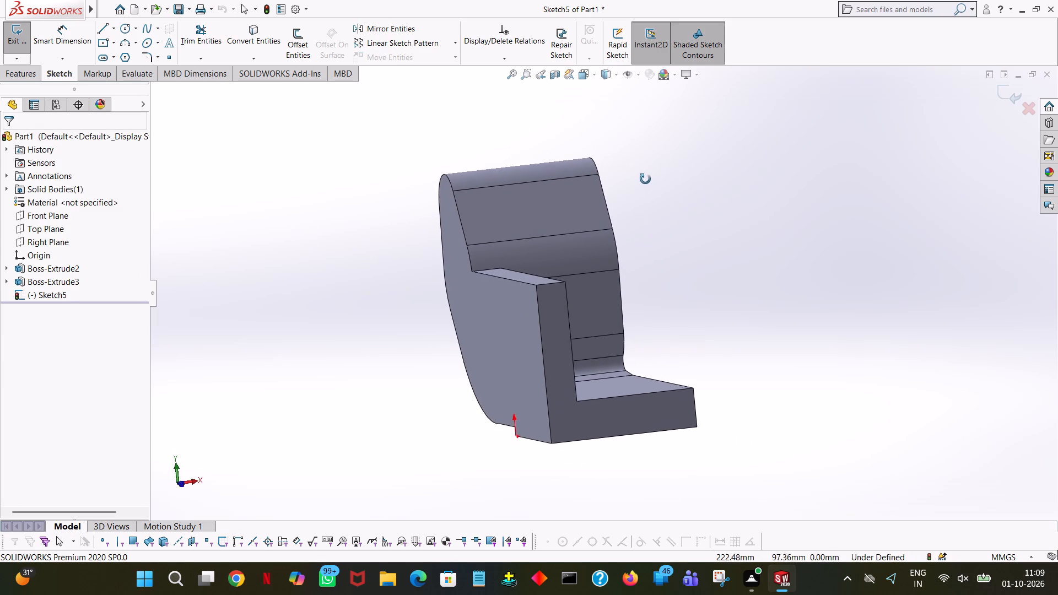
pyautogui.moveTo(645, 179); pyautogui.dragTo(645, 174, button='middle')
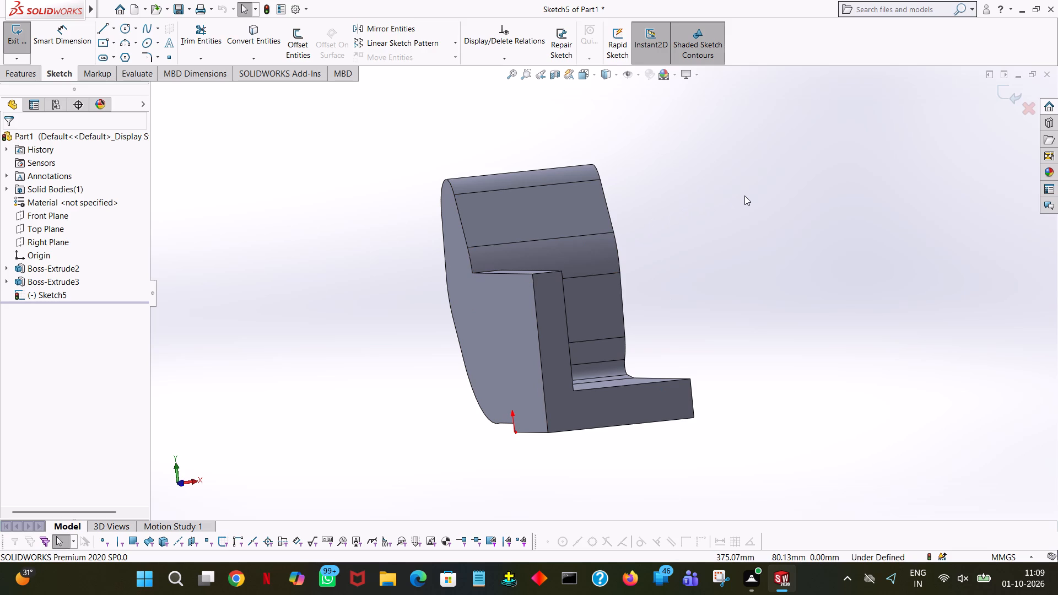
pyautogui.moveTo(733, 198); pyautogui.dragTo(756, 315, button='middle')
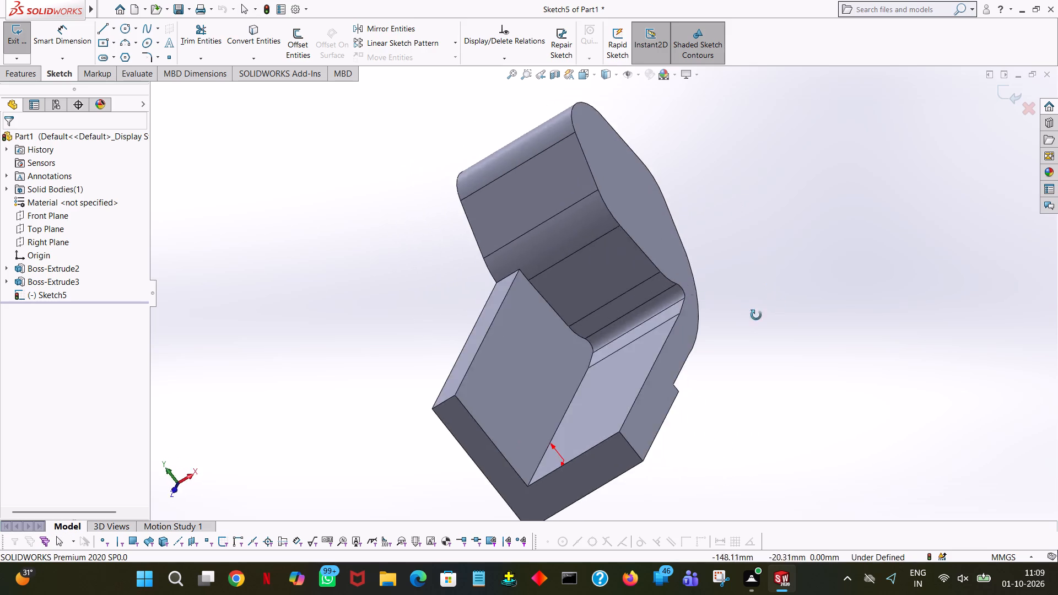
pyautogui.moveTo(756, 315); pyautogui.dragTo(716, 292, button='middle')
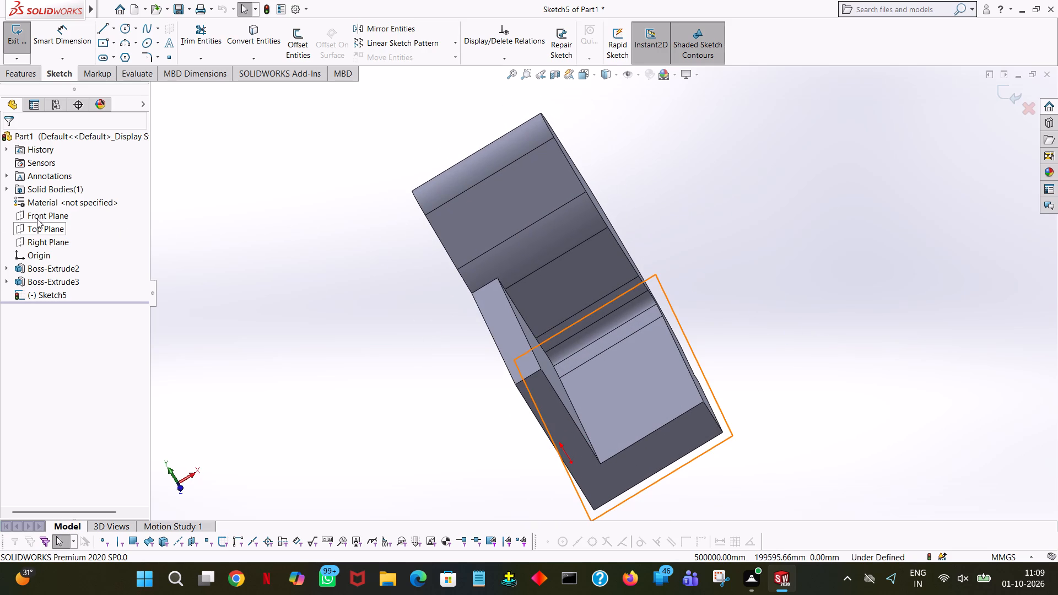
pyautogui.click(35, 218)
pyautogui.moveTo(355, 217); pyautogui.dragTo(399, 180, button='middle')
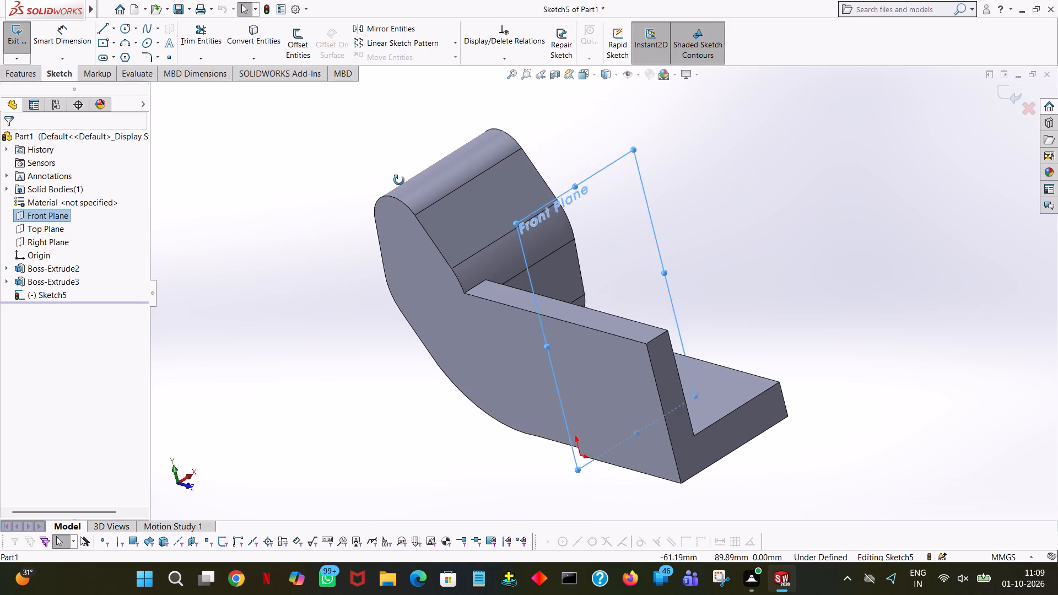
pyautogui.moveTo(399, 180); pyautogui.dragTo(427, 181, button='middle')
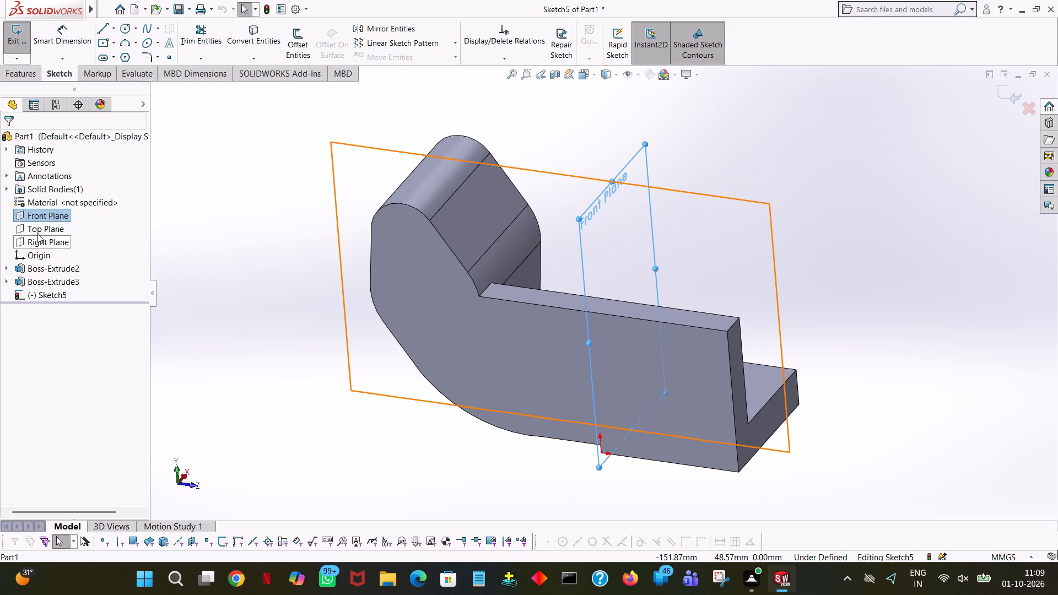
pyautogui.click(37, 229)
pyautogui.moveTo(180, 285); pyautogui.dragTo(179, 287, button='middle')
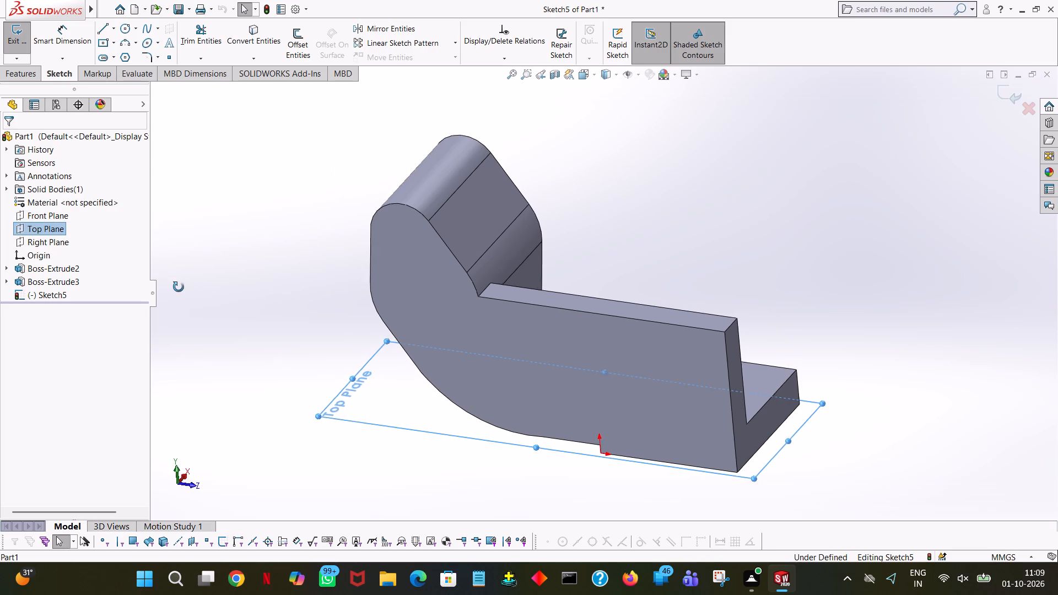
pyautogui.moveTo(179, 287); pyautogui.dragTo(98, 273, button='middle')
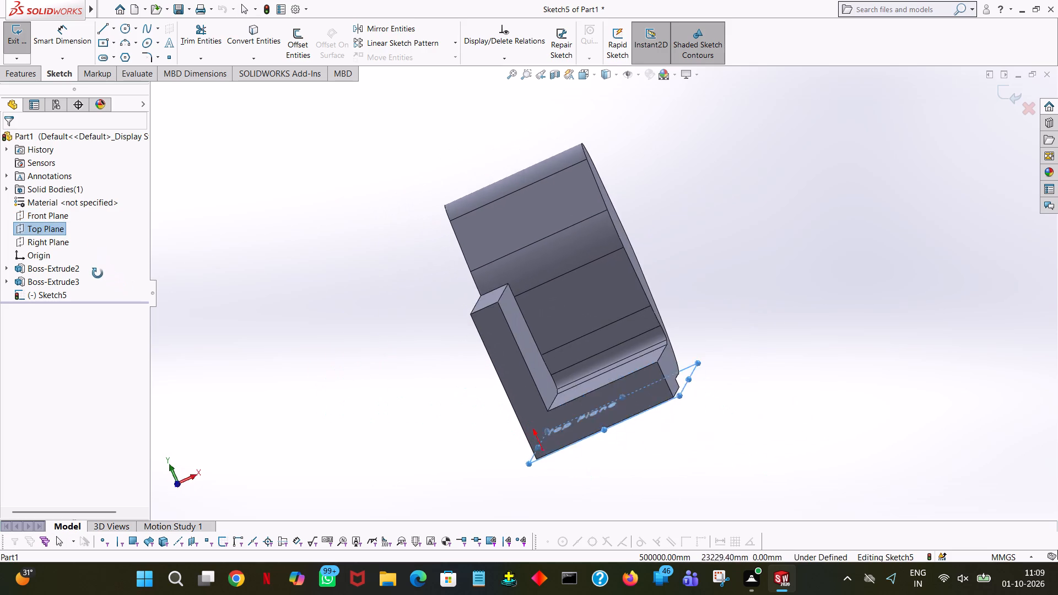
pyautogui.moveTo(98, 273); pyautogui.dragTo(98, 275, button='middle')
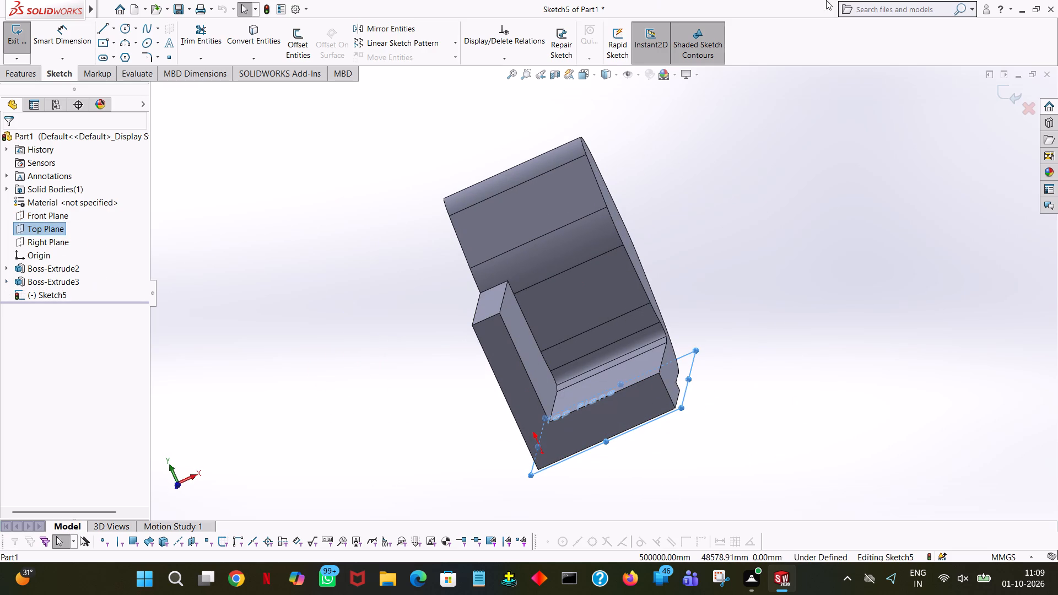
# Exit the empty sketch and create a reference plane offset 50 mm above the Top Plane.
pyautogui.click(15, 46)
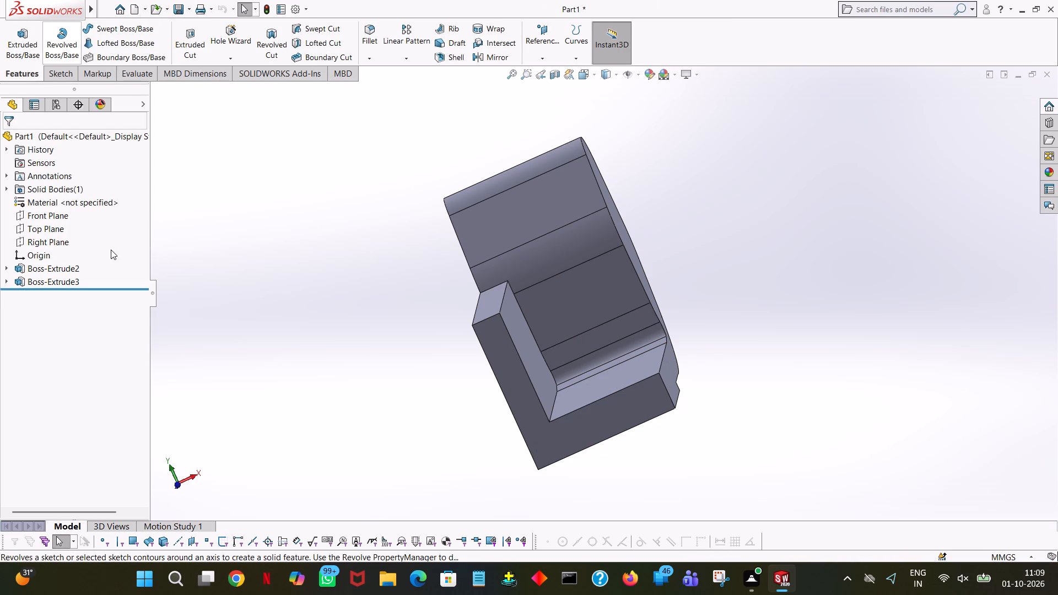
pyautogui.click(40, 226)
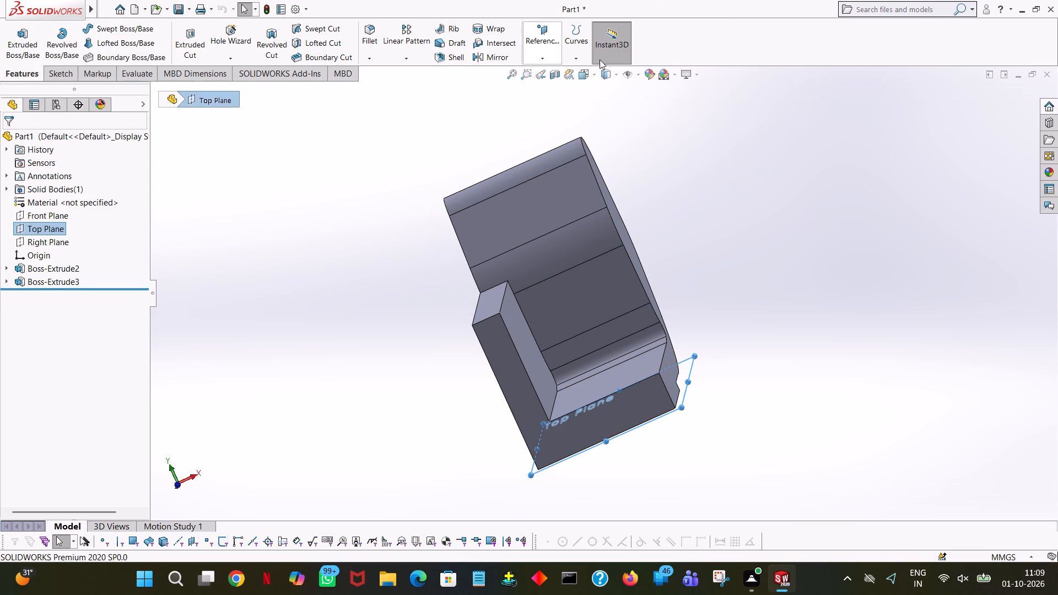
pyautogui.click(553, 62)
pyautogui.click(564, 73)
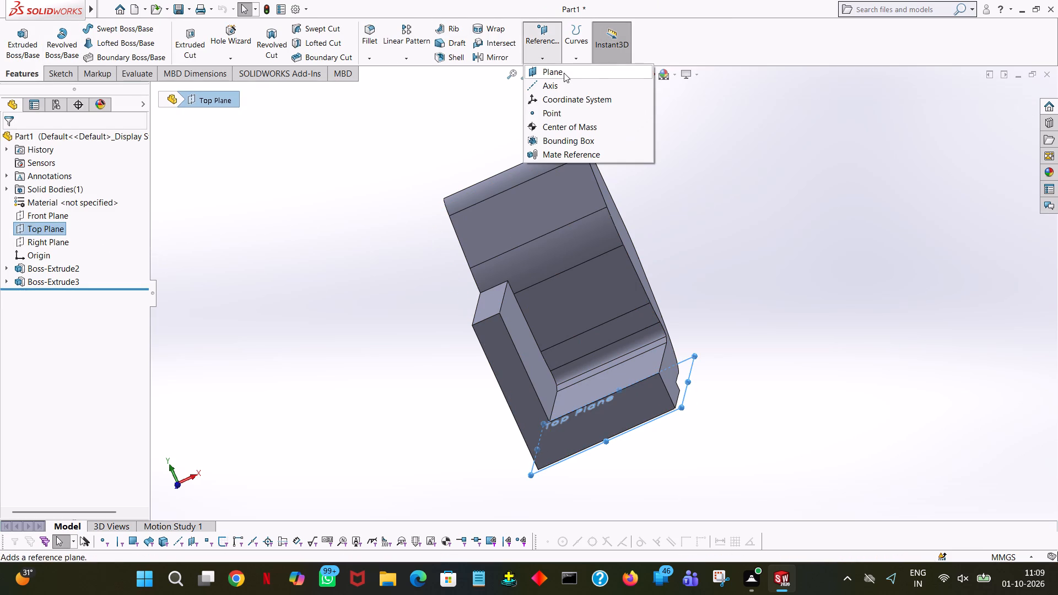
pyautogui.middleClick(704, 170)
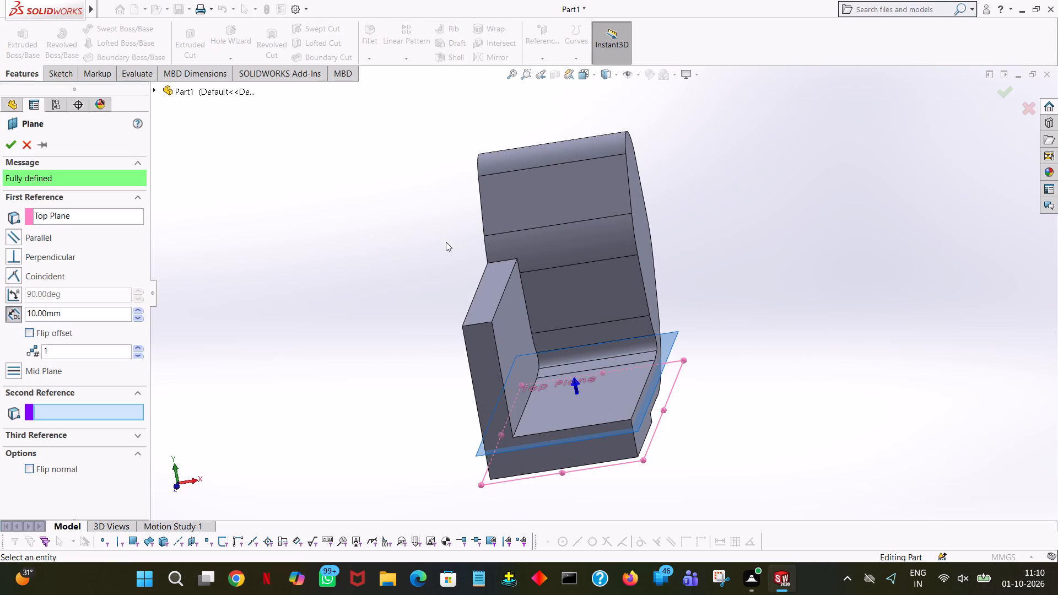
pyautogui.tripleClick(140, 309)
pyautogui.click(138, 309)
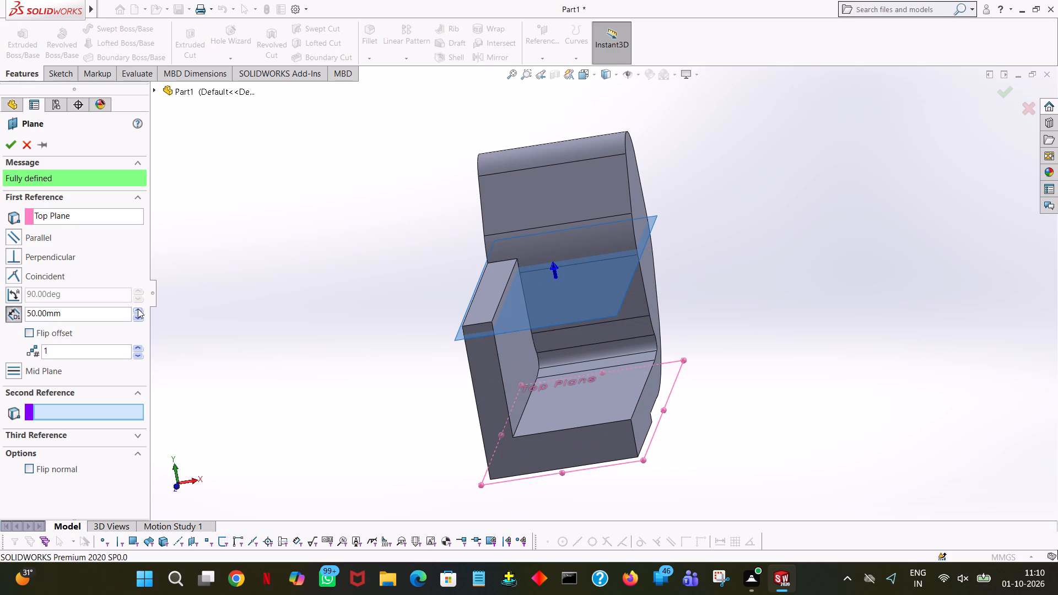
pyautogui.click(4, 147)
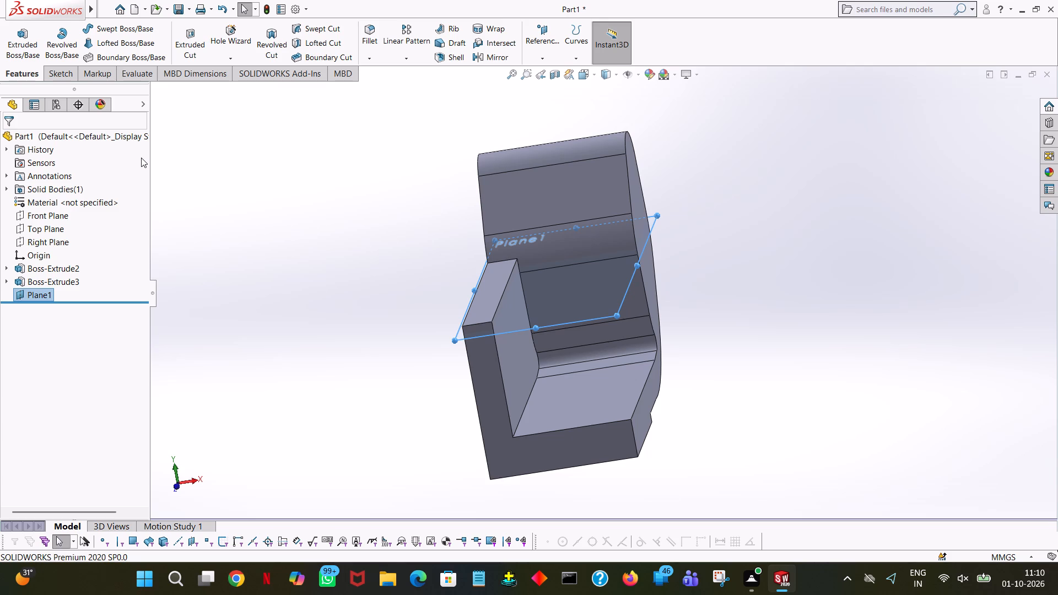
# Start a sketch on the 50 mm offset plane and draw a line about 67 mm long from the origin towards the rounded end.
pyautogui.click(23, 293)
pyautogui.click(33, 280)
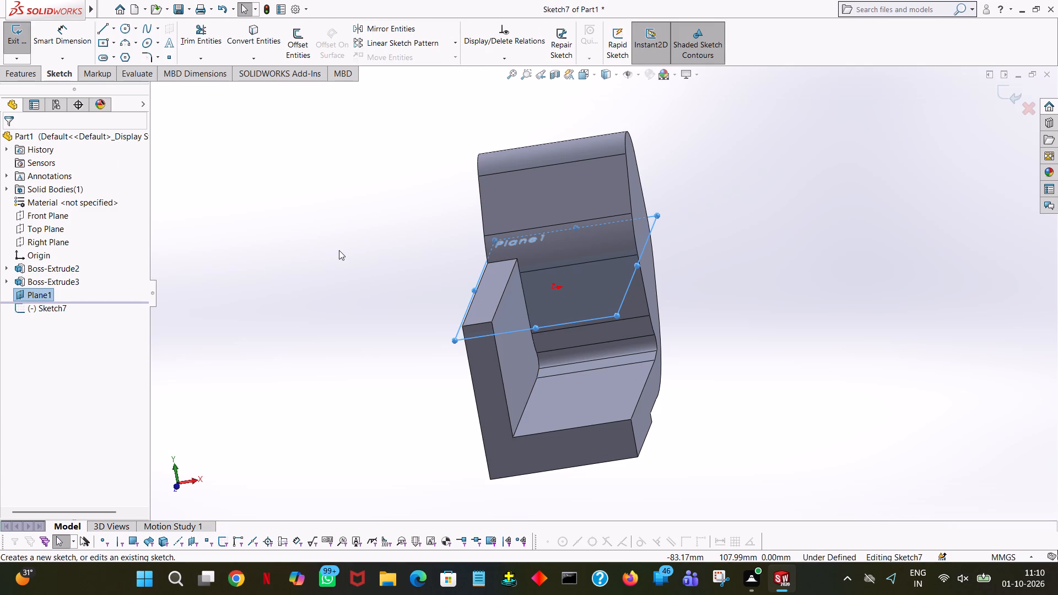
pyautogui.press('space')
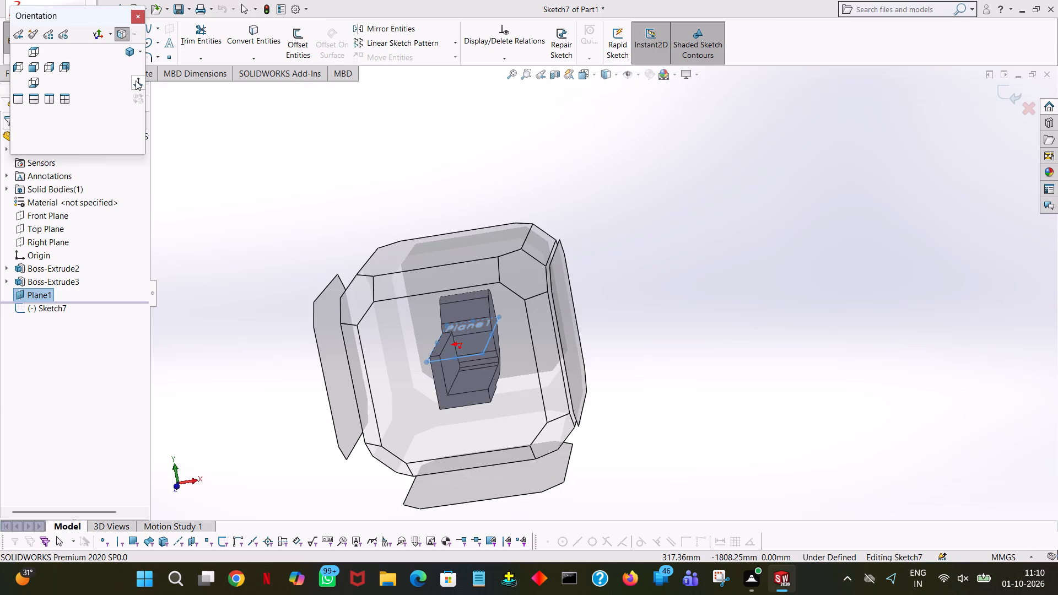
pyautogui.click(135, 80)
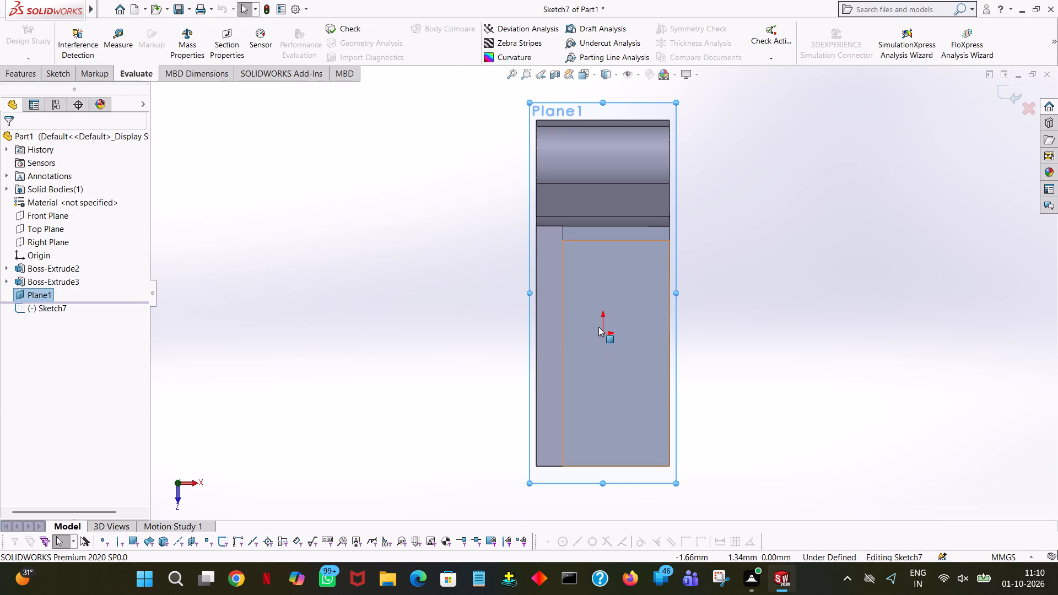
pyautogui.click(56, 75)
pyautogui.click(99, 28)
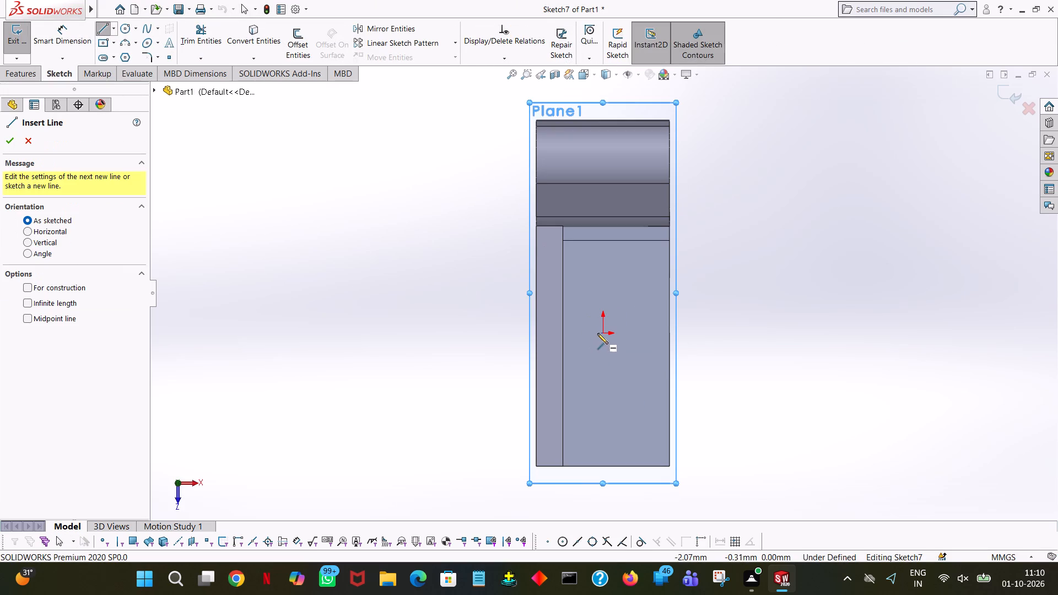
pyautogui.click(604, 333)
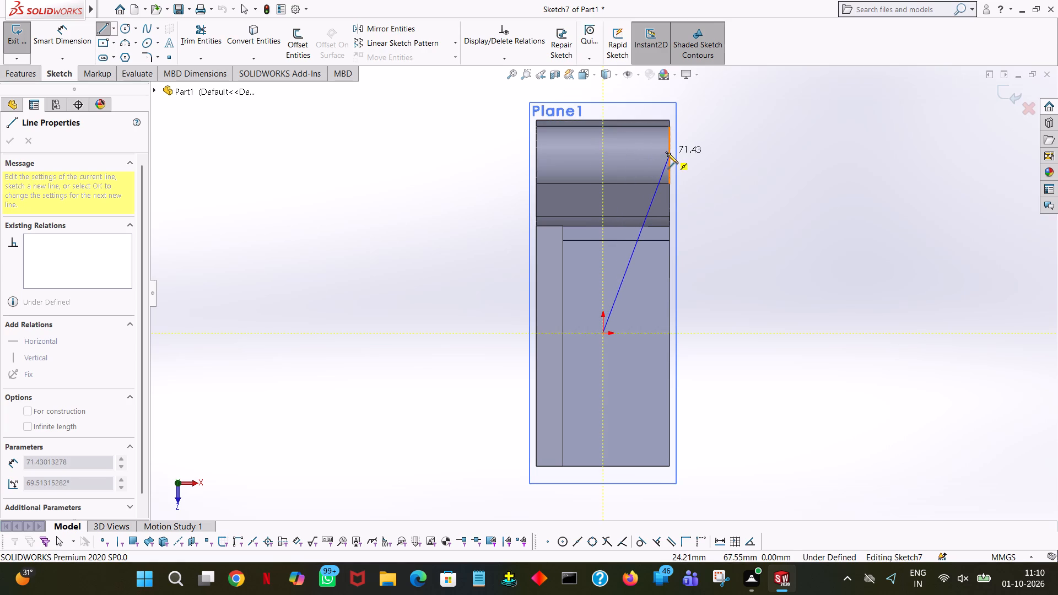
pyautogui.click(602, 155)
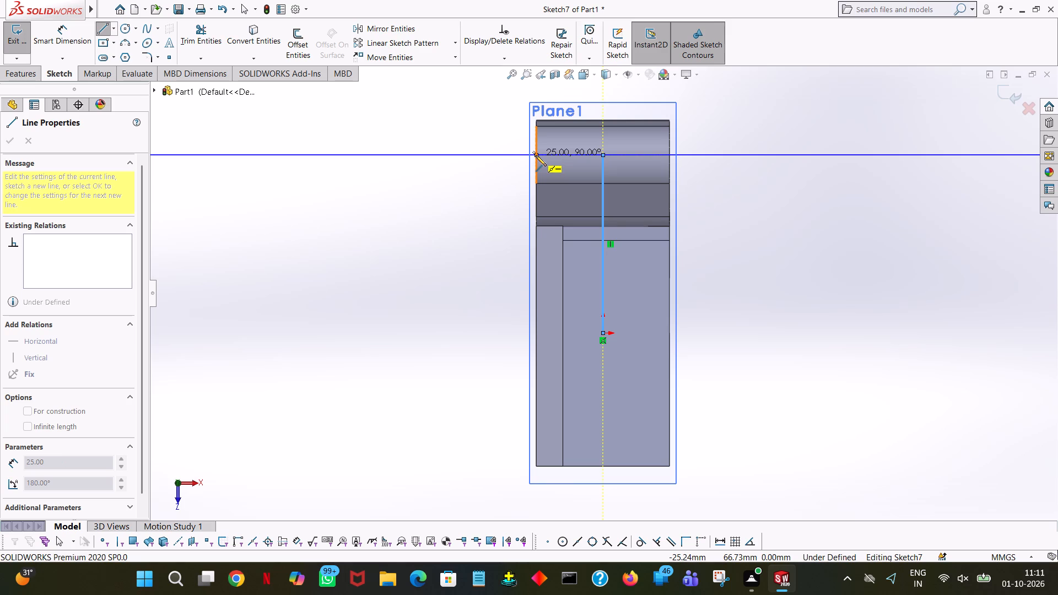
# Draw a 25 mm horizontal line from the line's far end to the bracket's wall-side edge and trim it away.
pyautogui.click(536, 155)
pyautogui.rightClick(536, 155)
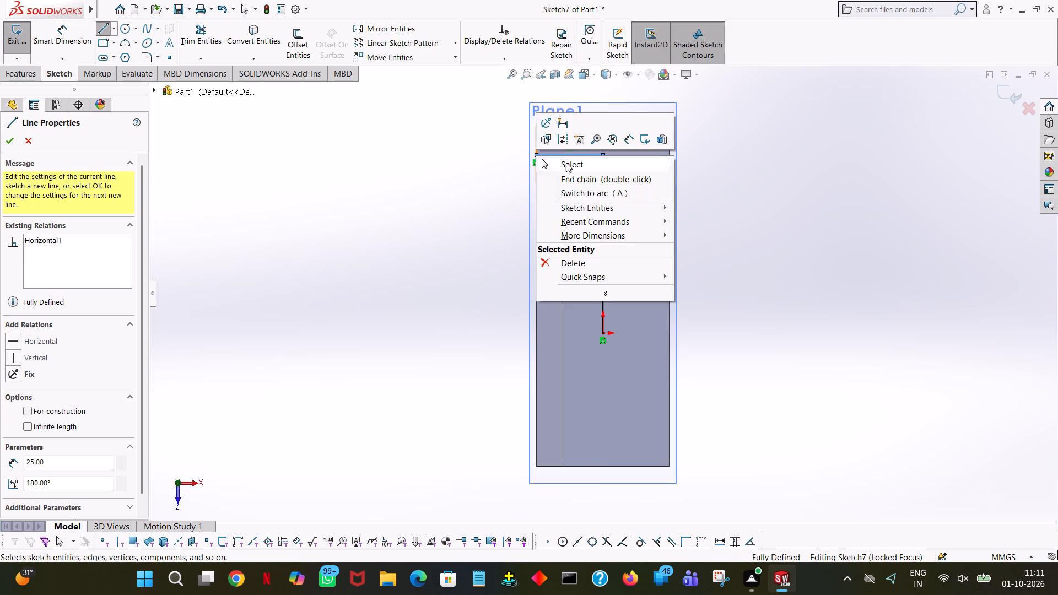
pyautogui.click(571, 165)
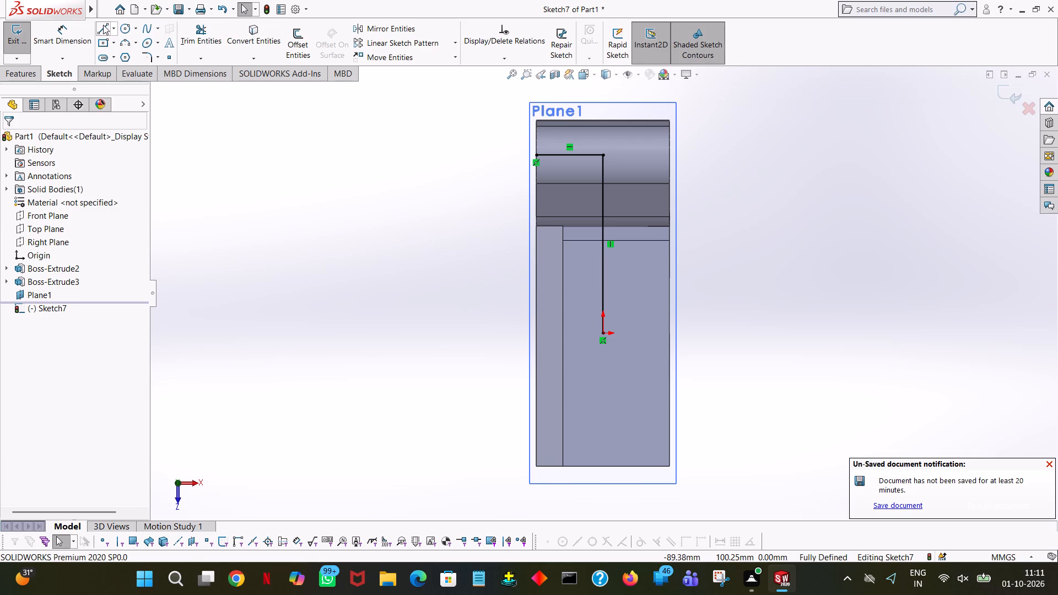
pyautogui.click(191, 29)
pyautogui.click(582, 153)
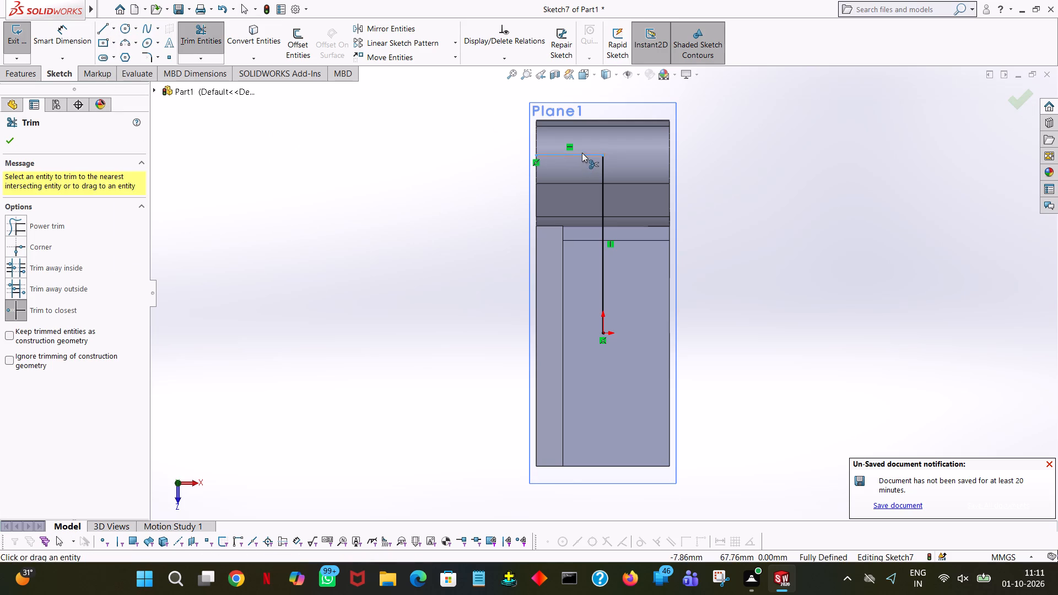
# Draw a 35 mm horizontal line from the bracket's wall-side edge, passing through the far end of the vertical line.
pyautogui.click(106, 28)
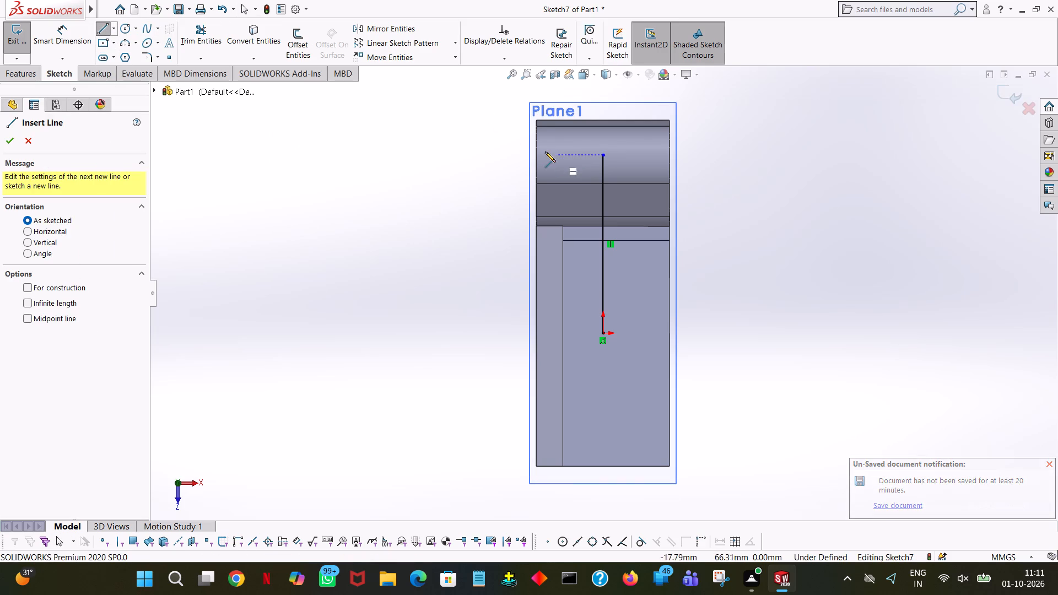
pyautogui.click(536, 154)
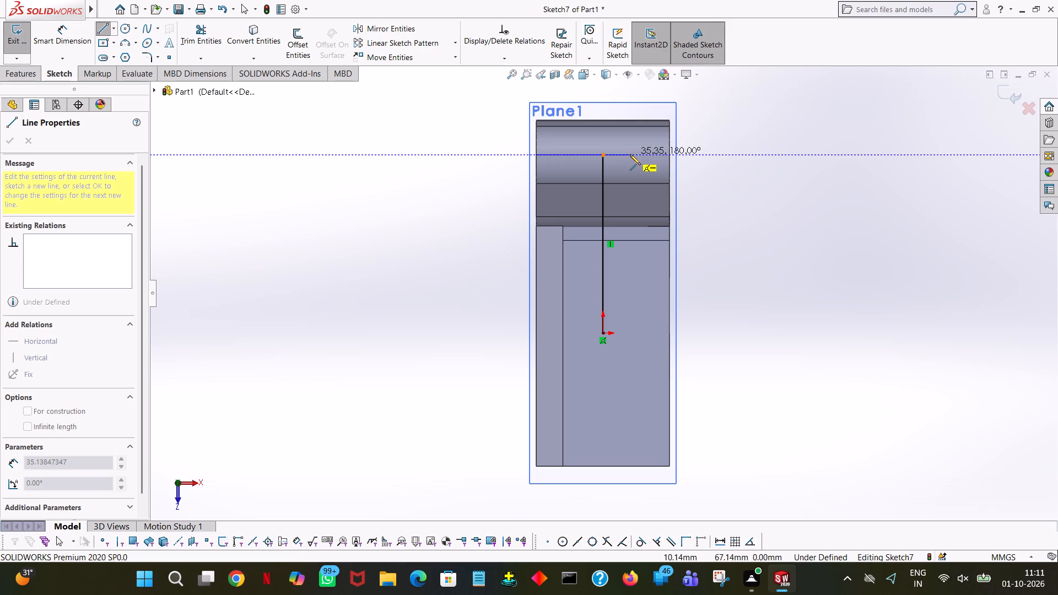
pyautogui.click(630, 154)
pyautogui.write('35')
pyautogui.press('Return')
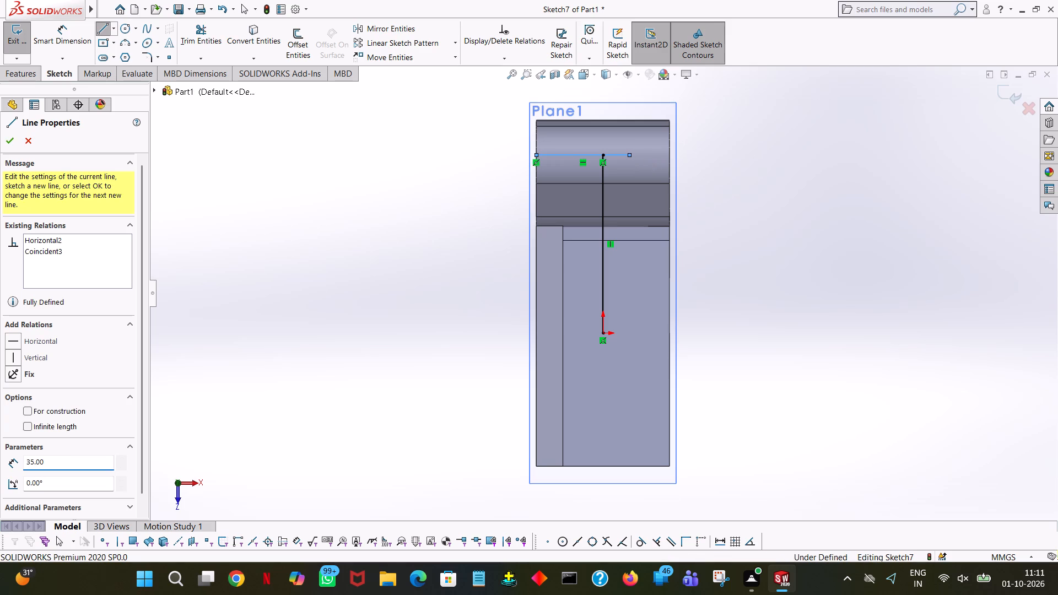
pyautogui.rightClick(630, 154)
pyautogui.click(651, 161)
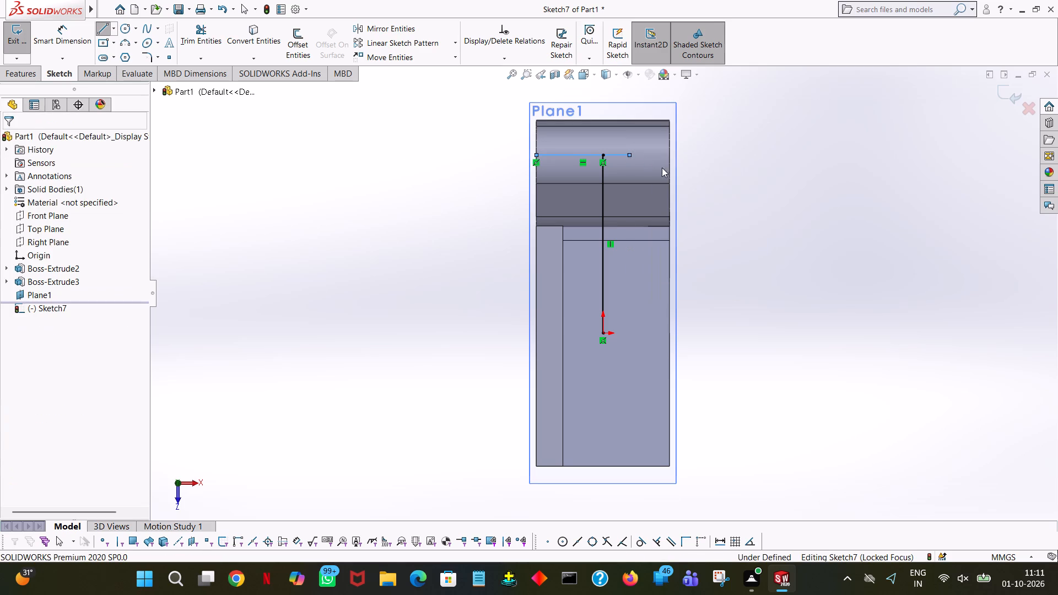
# Examine from several angles how the sketched lines lie relative to the bracket's arm and side wall.
pyautogui.moveTo(786, 299); pyautogui.dragTo(793, 106, button='middle')
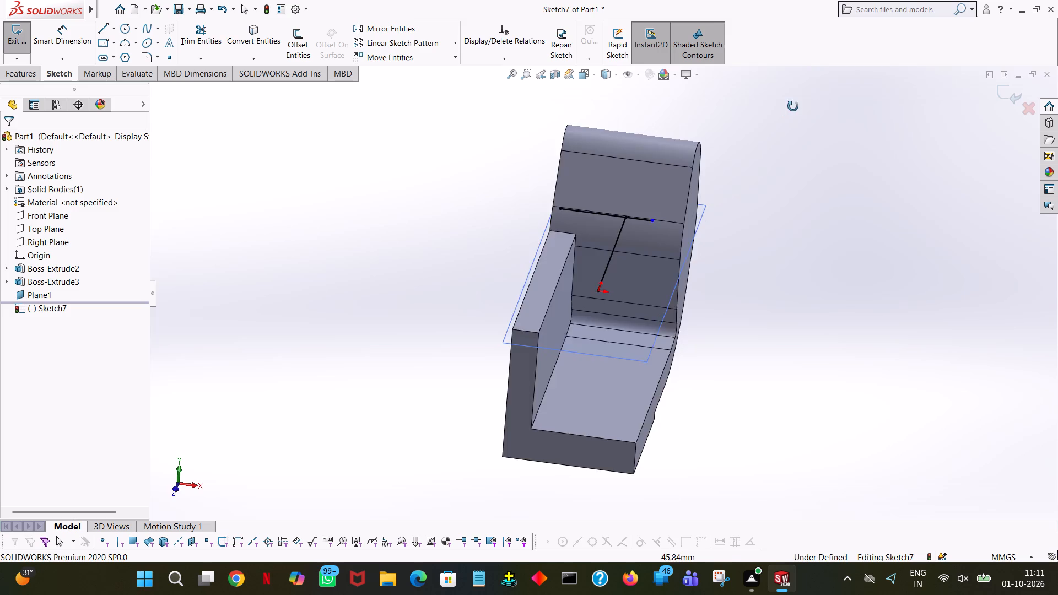
pyautogui.moveTo(793, 106); pyautogui.dragTo(753, 143, button='middle')
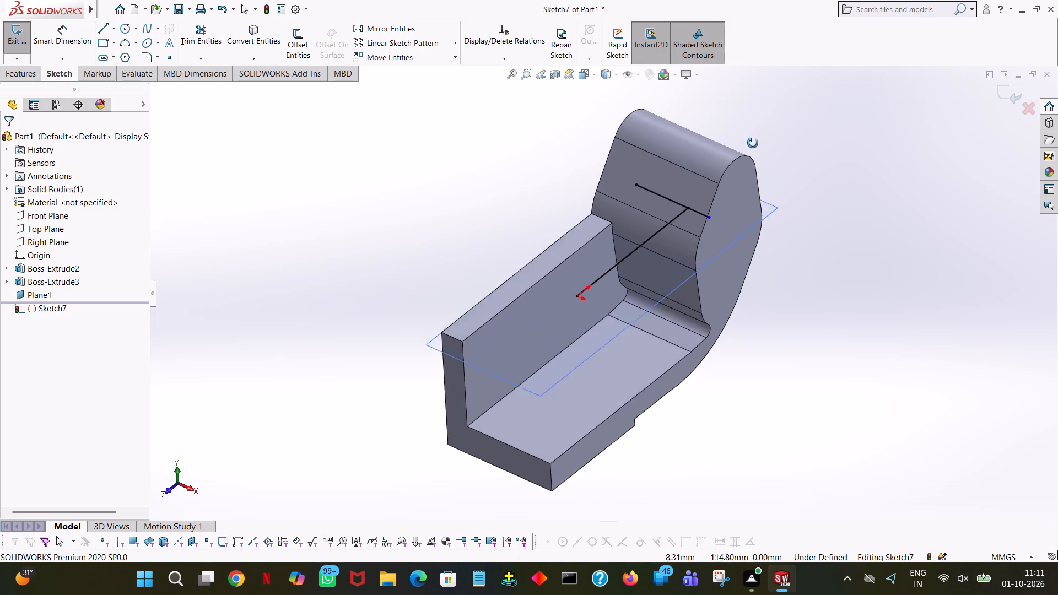
pyautogui.moveTo(753, 143); pyautogui.dragTo(784, 218, button='middle')
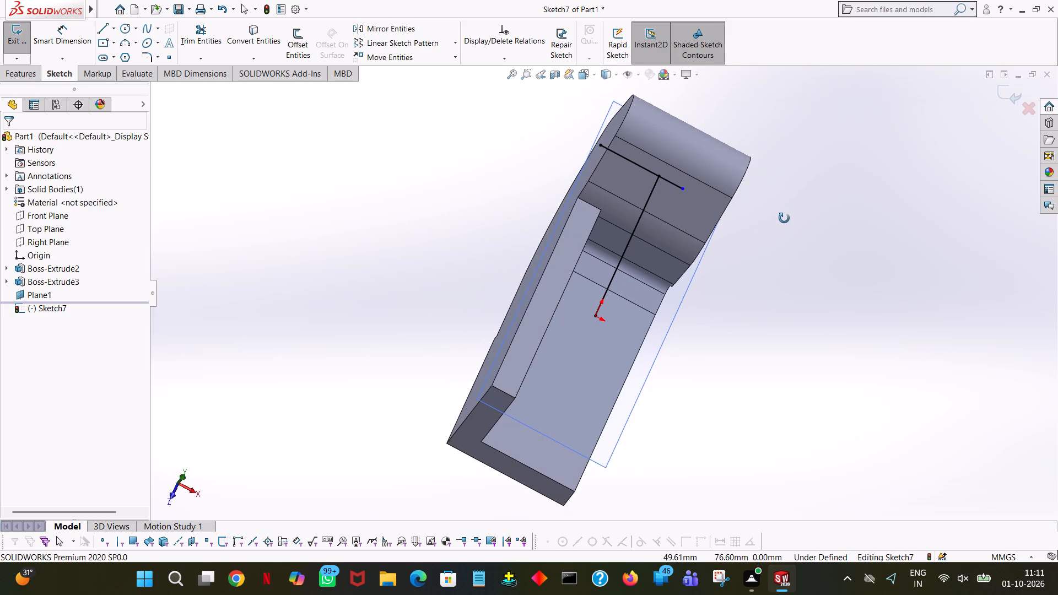
pyautogui.moveTo(784, 218); pyautogui.dragTo(798, 229, button='middle')
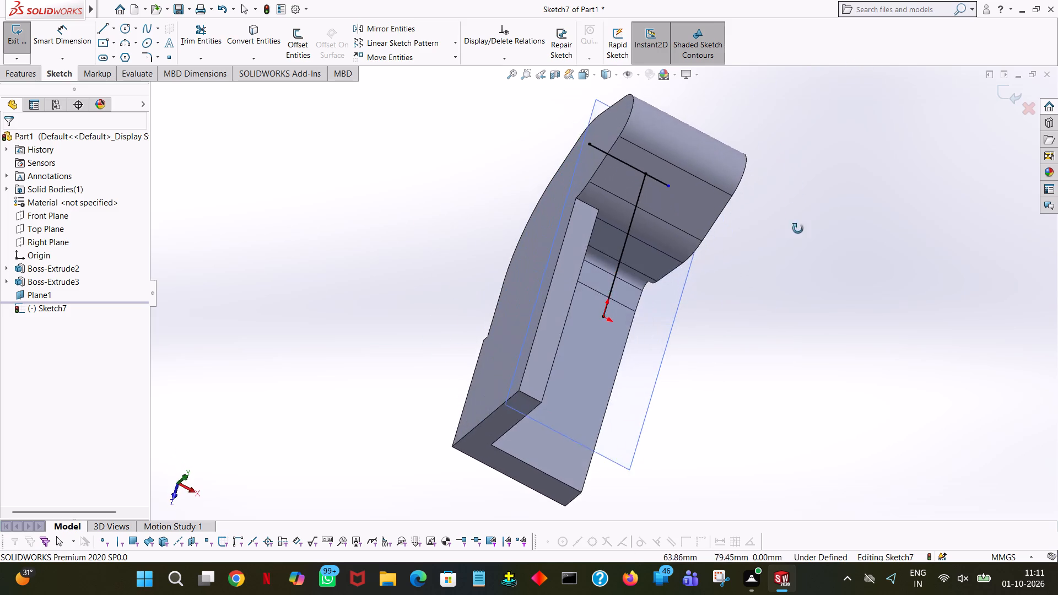
pyautogui.moveTo(798, 229); pyautogui.dragTo(783, 326, button='middle')
pyautogui.moveTo(792, 266); pyautogui.dragTo(788, 301)
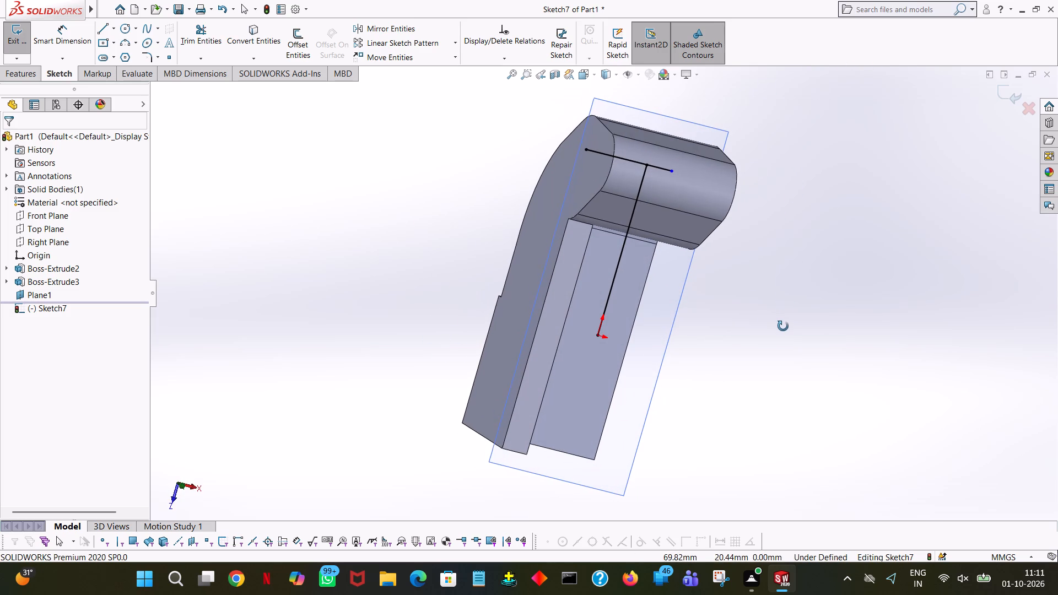
pyautogui.moveTo(783, 326); pyautogui.dragTo(765, 315, button='middle')
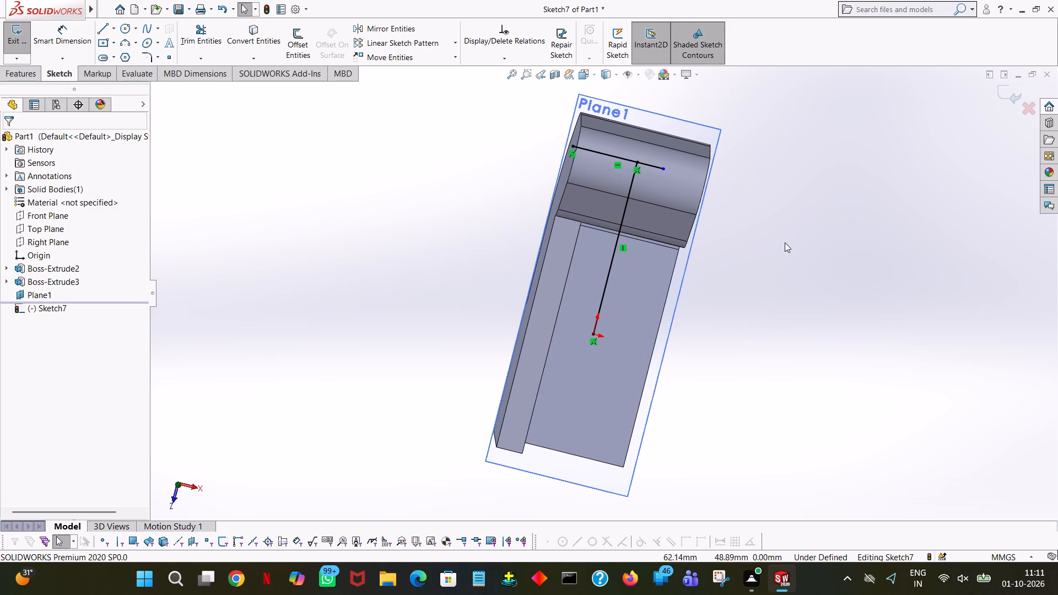
# Complete a 35 mm square profile below the horizontal line, with one side along the bracket's wall-side edge.
pyautogui.press('space')
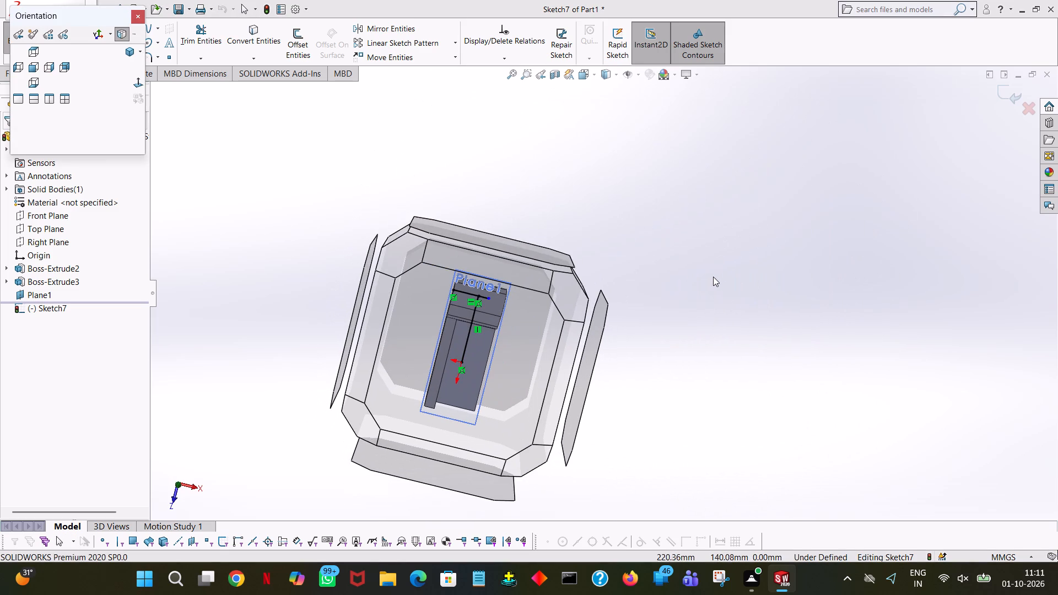
pyautogui.click(135, 80)
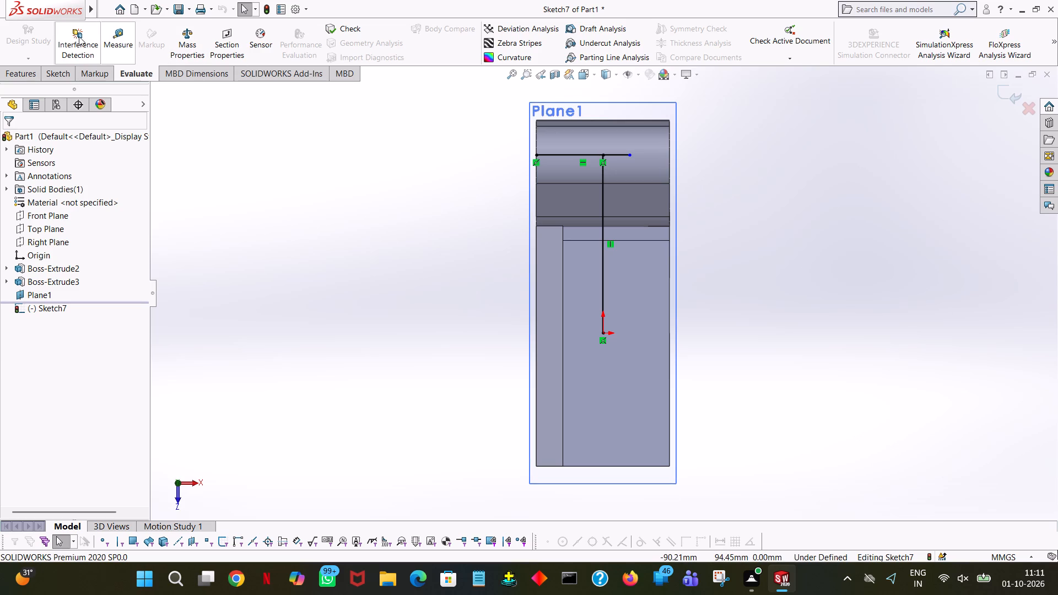
pyautogui.click(63, 76)
pyautogui.click(98, 23)
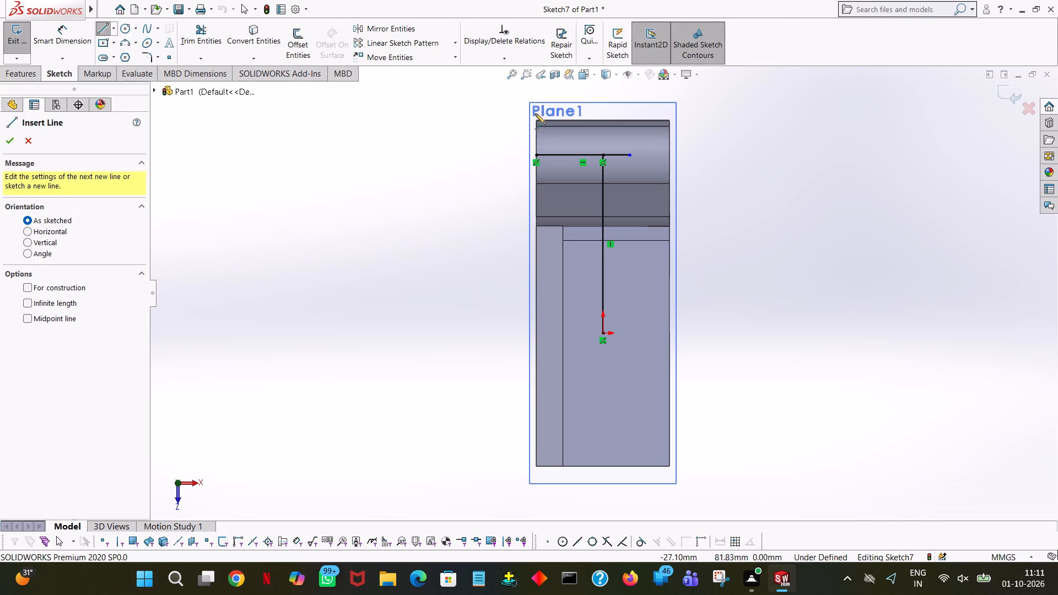
pyautogui.click(630, 154)
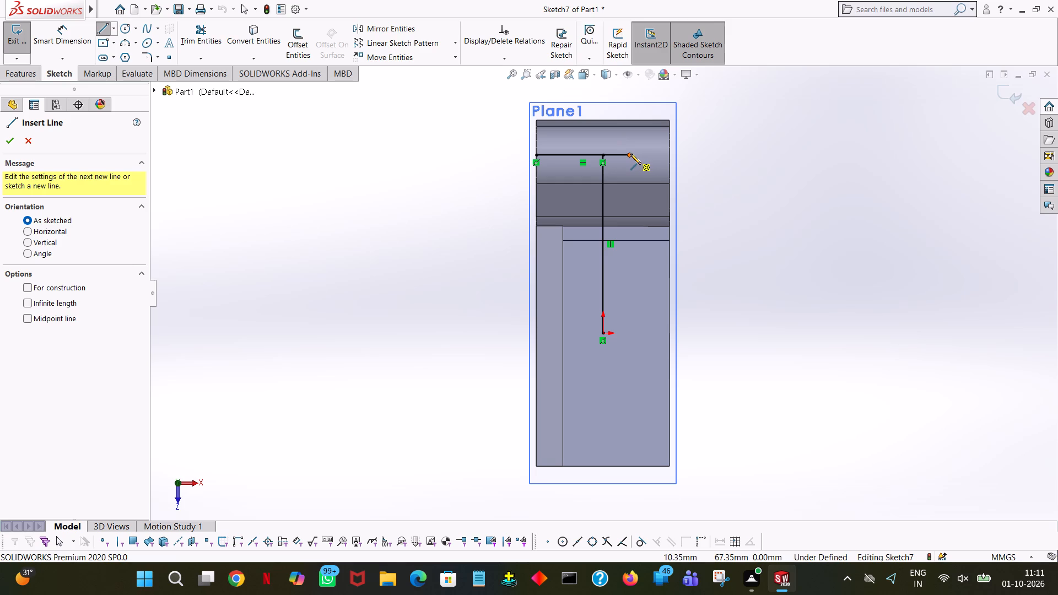
pyautogui.click(628, 247)
pyautogui.write('35')
pyautogui.press('Return')
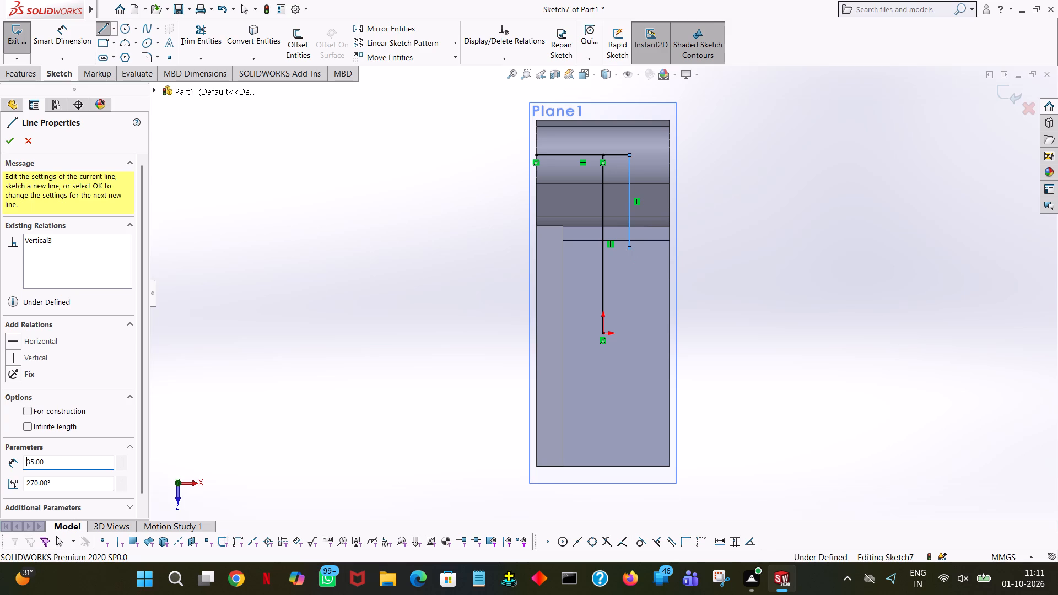
pyautogui.click(536, 246)
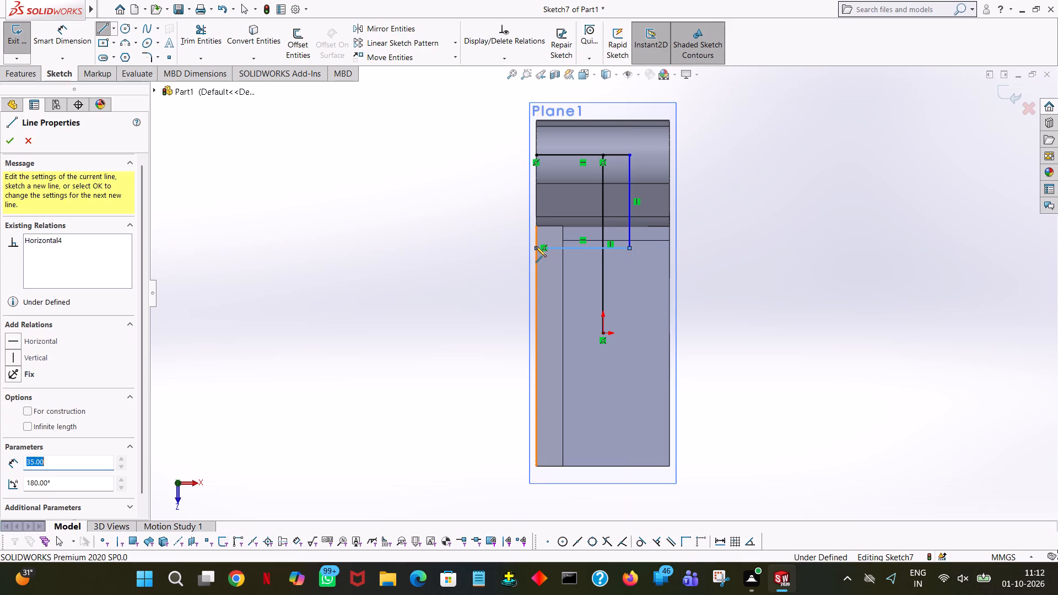
pyautogui.click(536, 155)
pyautogui.rightClick(536, 155)
pyautogui.click(562, 167)
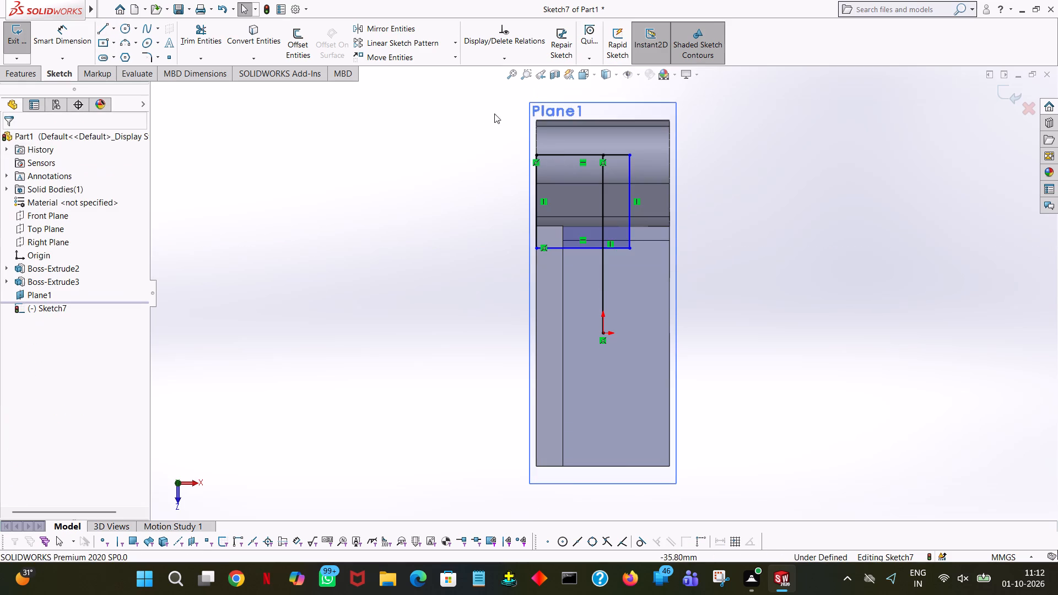
# Trim away the vertical line from the origin, both outside and inside the square profile.
pyautogui.click(191, 26)
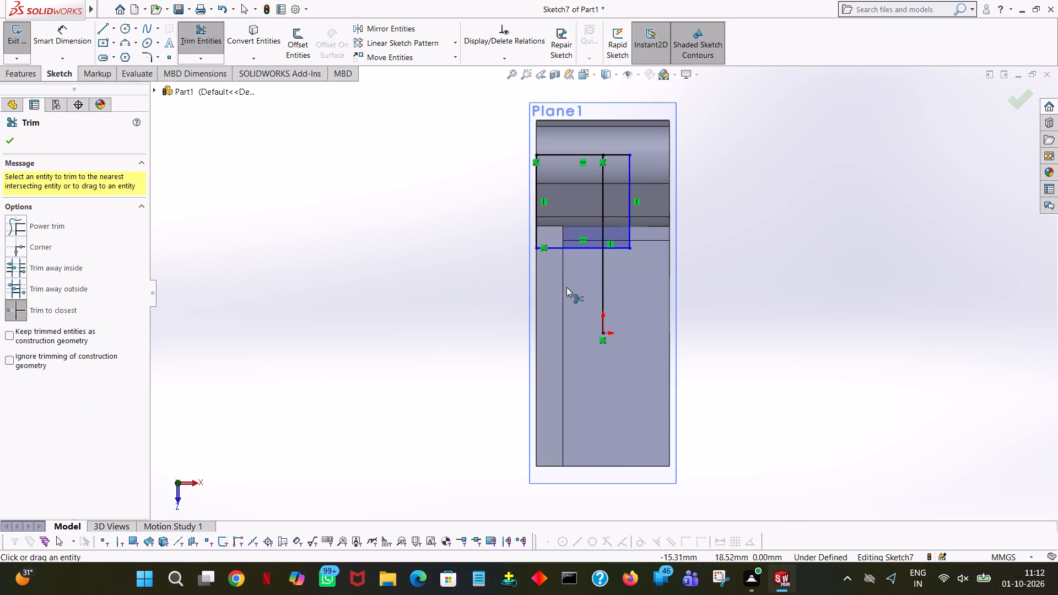
pyautogui.click(604, 295)
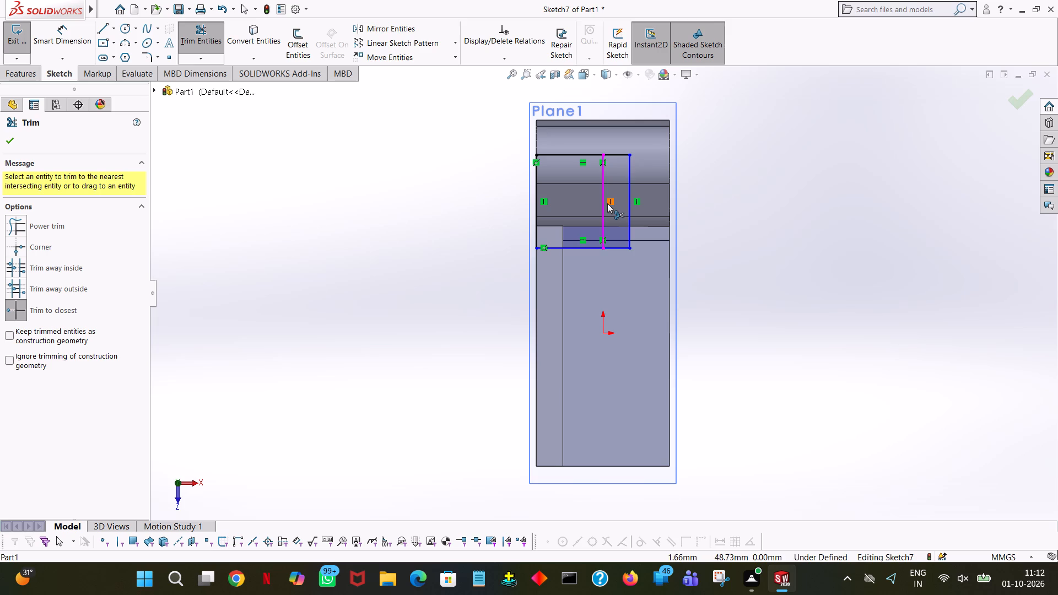
pyautogui.click(603, 202)
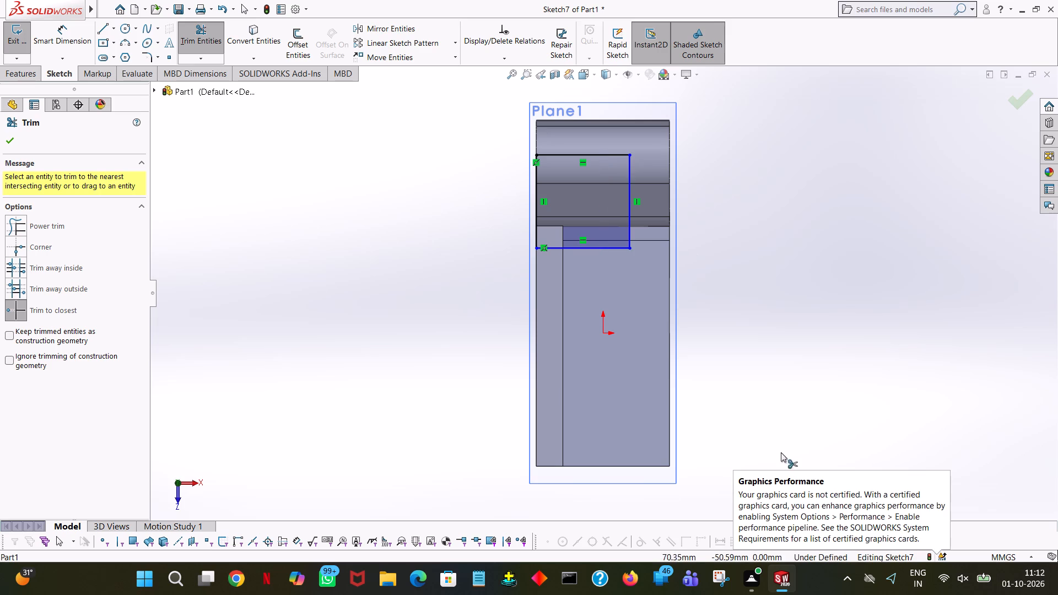
pyautogui.click(866, 383)
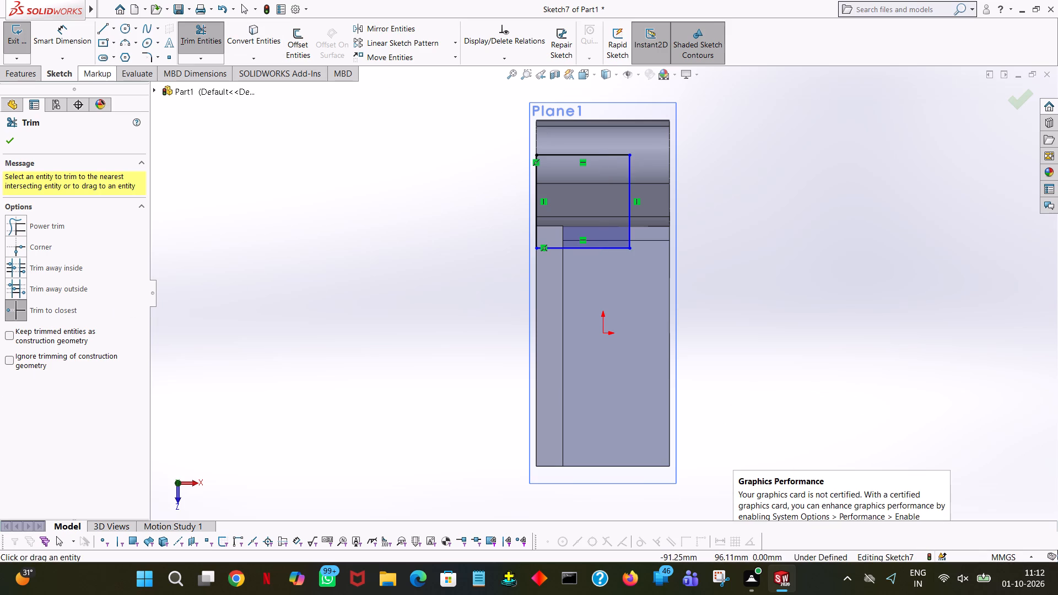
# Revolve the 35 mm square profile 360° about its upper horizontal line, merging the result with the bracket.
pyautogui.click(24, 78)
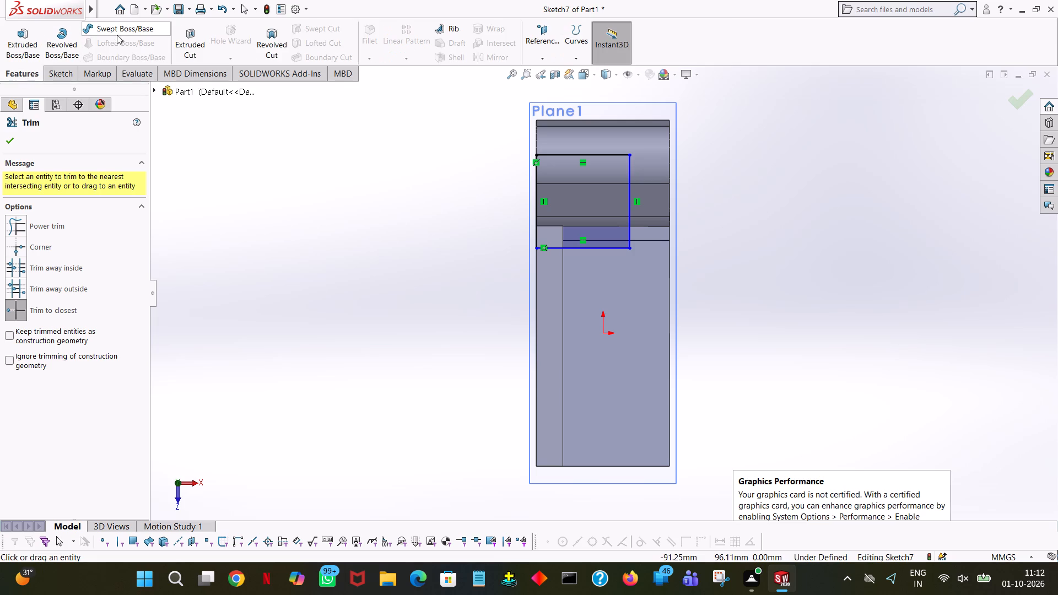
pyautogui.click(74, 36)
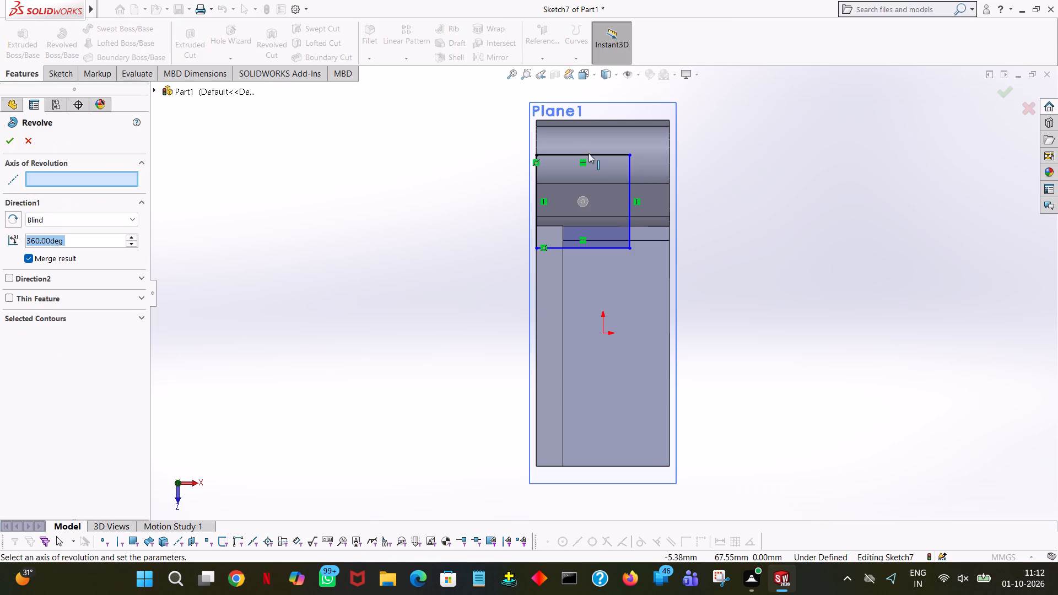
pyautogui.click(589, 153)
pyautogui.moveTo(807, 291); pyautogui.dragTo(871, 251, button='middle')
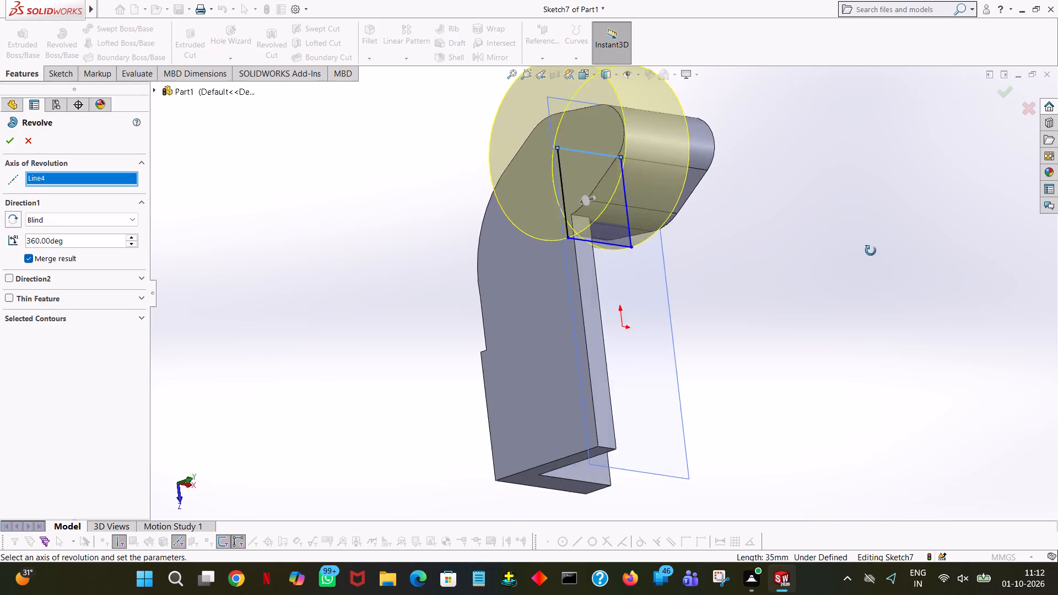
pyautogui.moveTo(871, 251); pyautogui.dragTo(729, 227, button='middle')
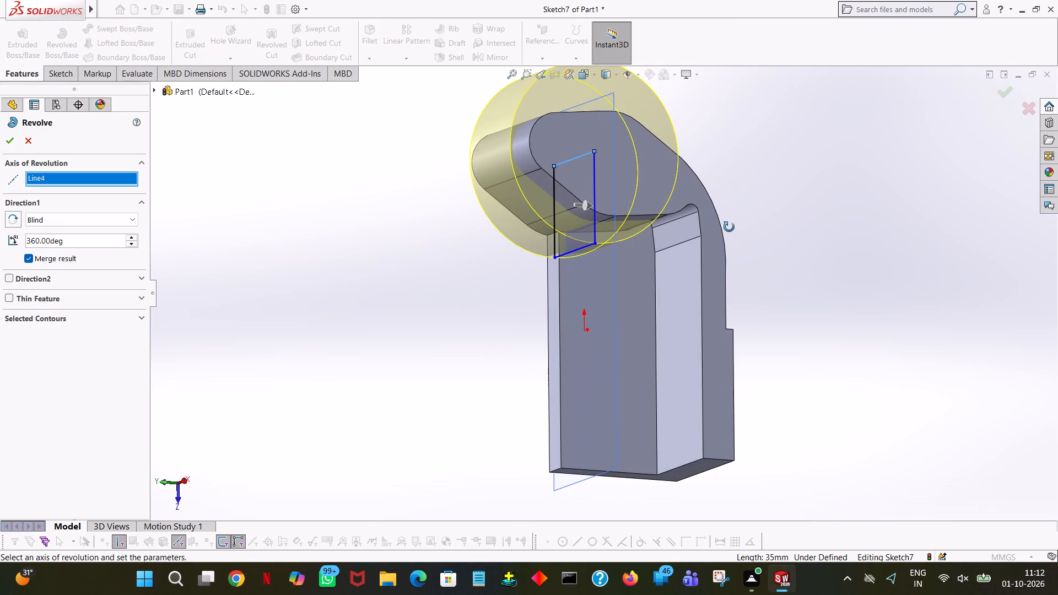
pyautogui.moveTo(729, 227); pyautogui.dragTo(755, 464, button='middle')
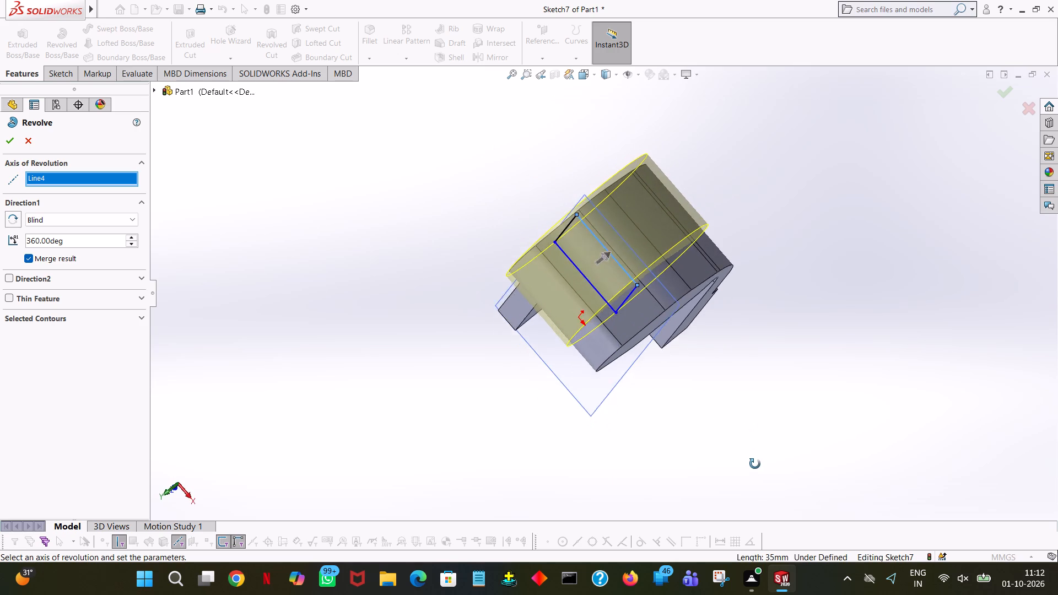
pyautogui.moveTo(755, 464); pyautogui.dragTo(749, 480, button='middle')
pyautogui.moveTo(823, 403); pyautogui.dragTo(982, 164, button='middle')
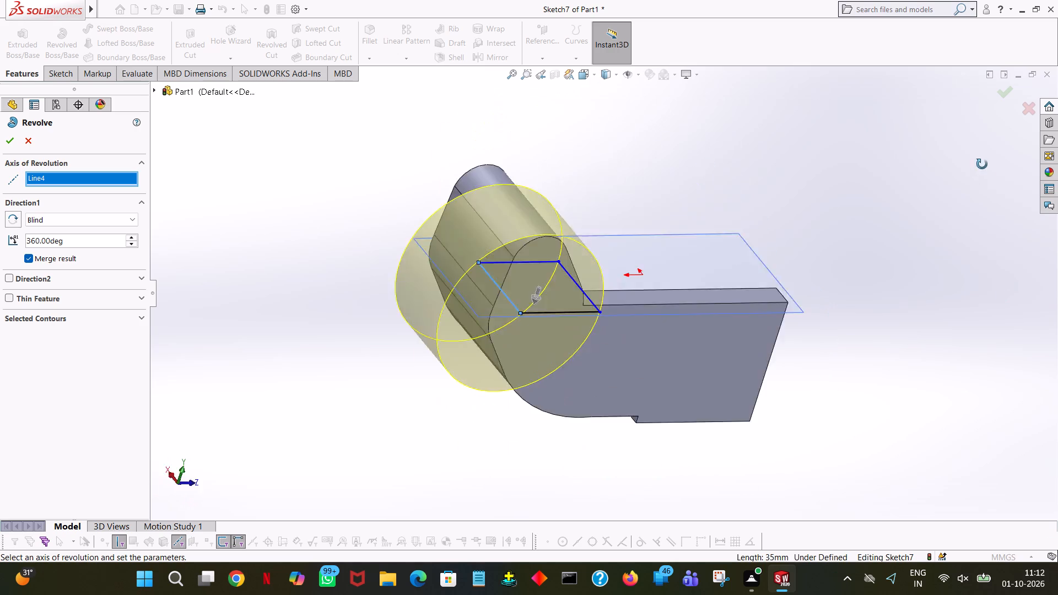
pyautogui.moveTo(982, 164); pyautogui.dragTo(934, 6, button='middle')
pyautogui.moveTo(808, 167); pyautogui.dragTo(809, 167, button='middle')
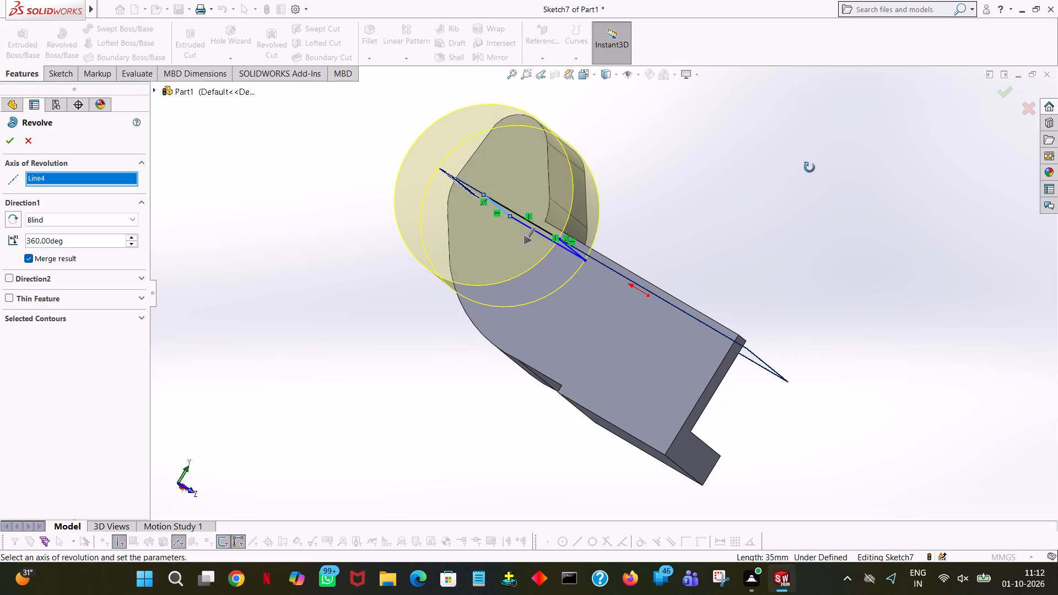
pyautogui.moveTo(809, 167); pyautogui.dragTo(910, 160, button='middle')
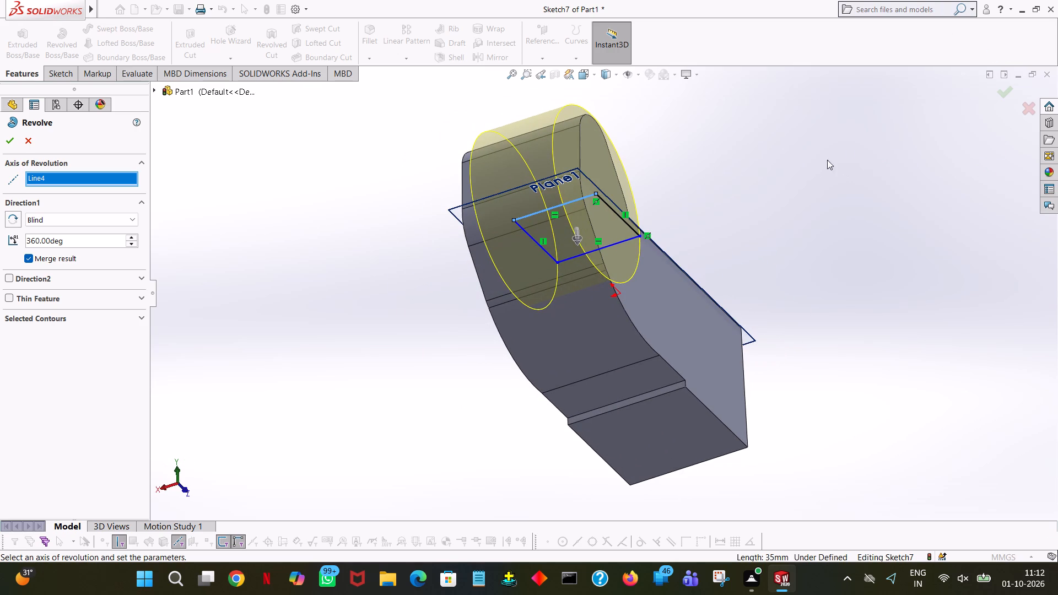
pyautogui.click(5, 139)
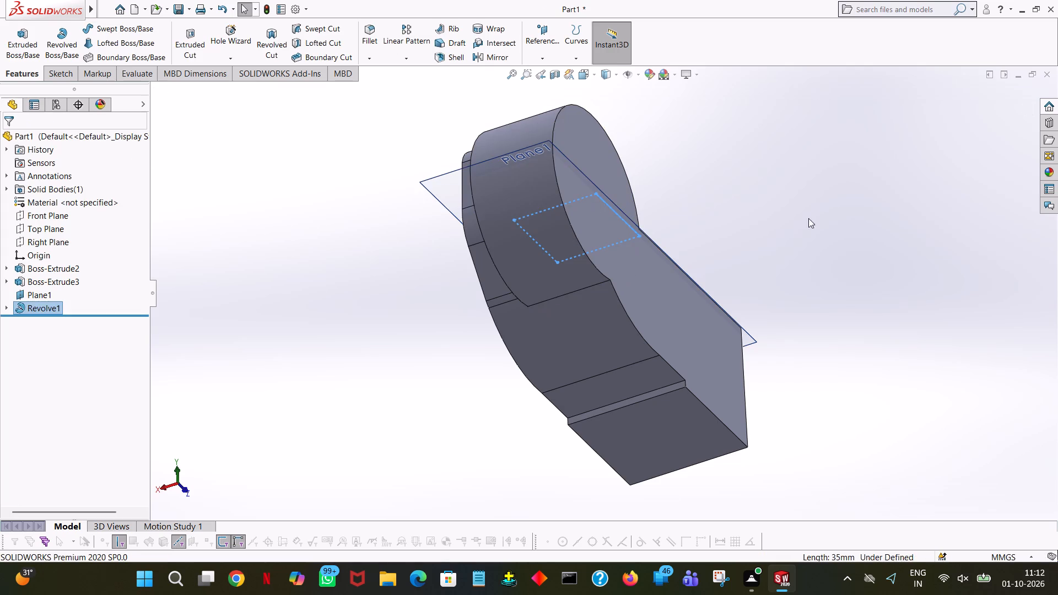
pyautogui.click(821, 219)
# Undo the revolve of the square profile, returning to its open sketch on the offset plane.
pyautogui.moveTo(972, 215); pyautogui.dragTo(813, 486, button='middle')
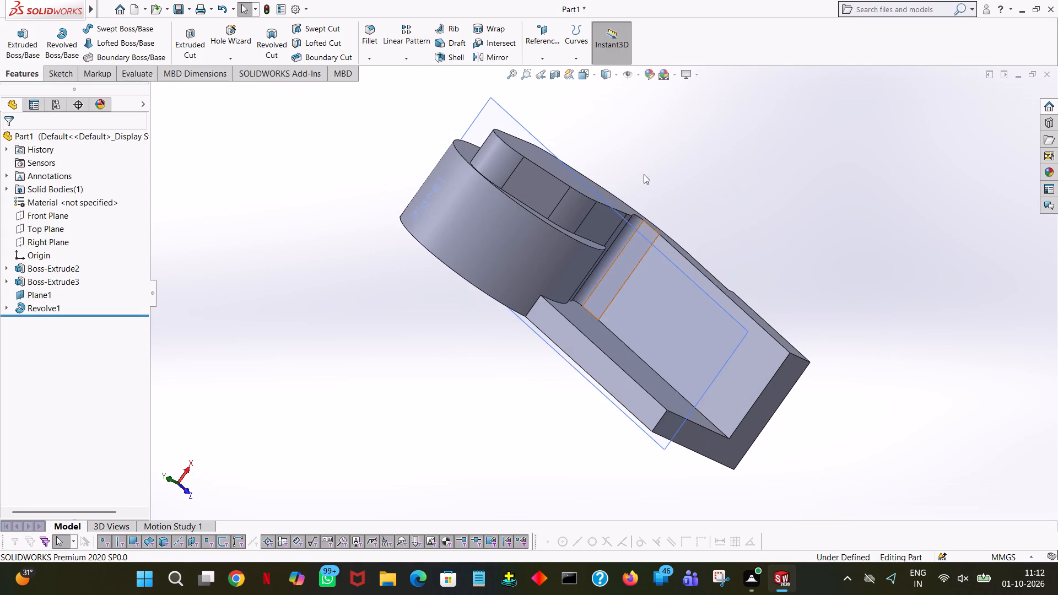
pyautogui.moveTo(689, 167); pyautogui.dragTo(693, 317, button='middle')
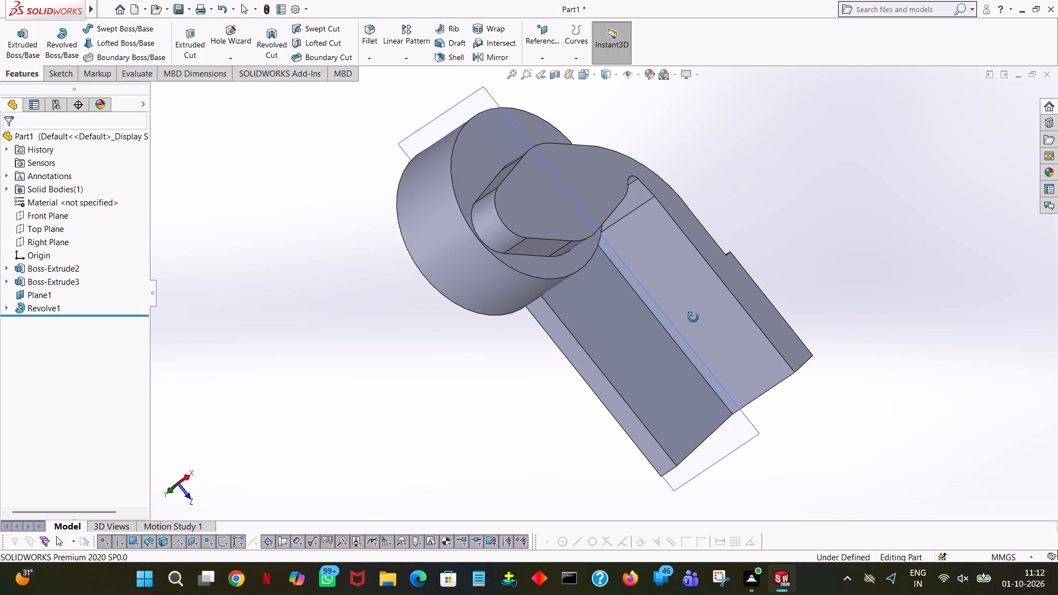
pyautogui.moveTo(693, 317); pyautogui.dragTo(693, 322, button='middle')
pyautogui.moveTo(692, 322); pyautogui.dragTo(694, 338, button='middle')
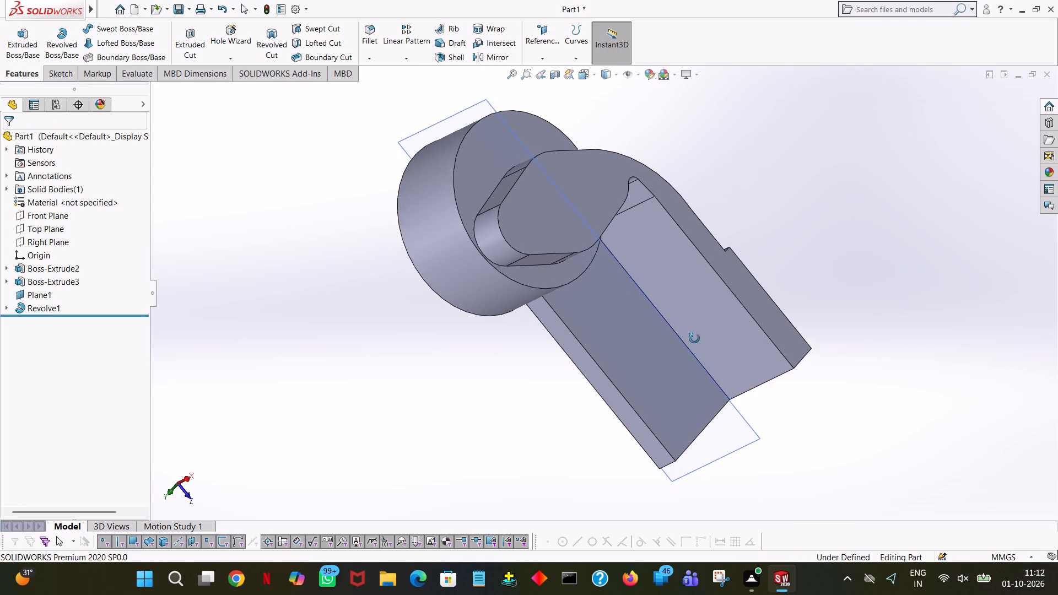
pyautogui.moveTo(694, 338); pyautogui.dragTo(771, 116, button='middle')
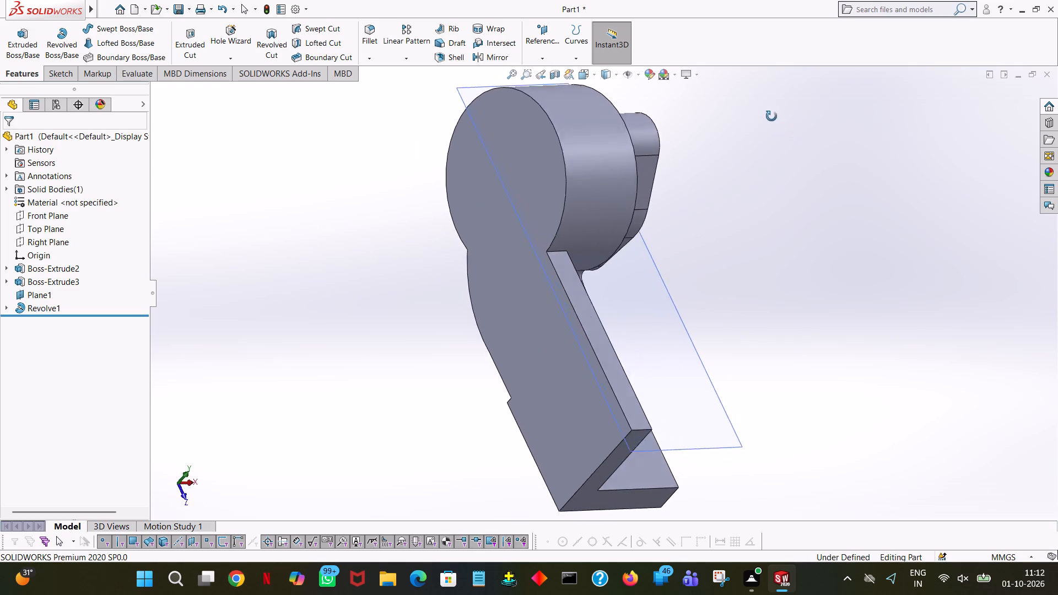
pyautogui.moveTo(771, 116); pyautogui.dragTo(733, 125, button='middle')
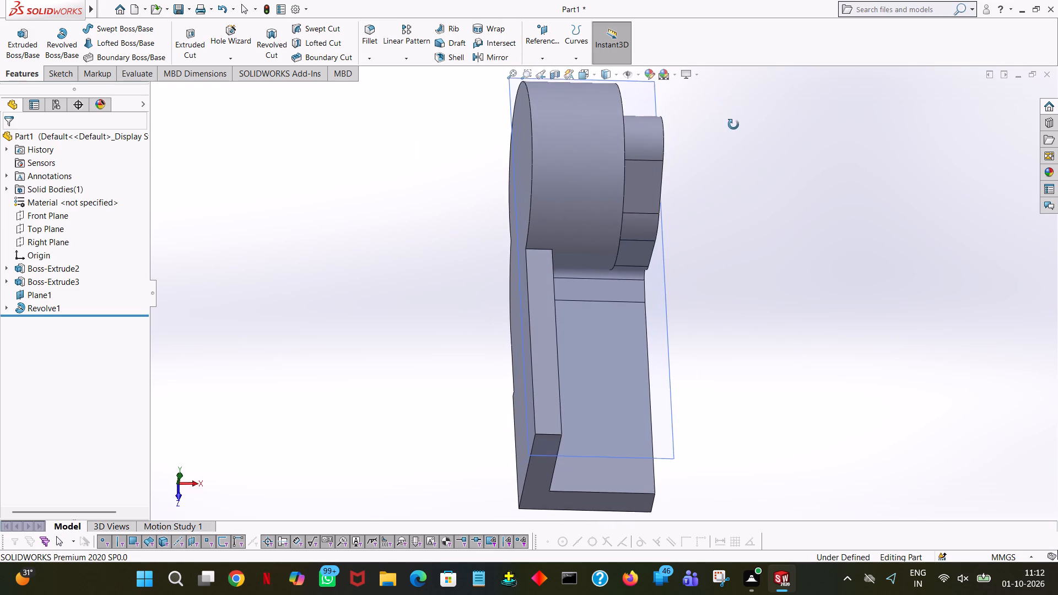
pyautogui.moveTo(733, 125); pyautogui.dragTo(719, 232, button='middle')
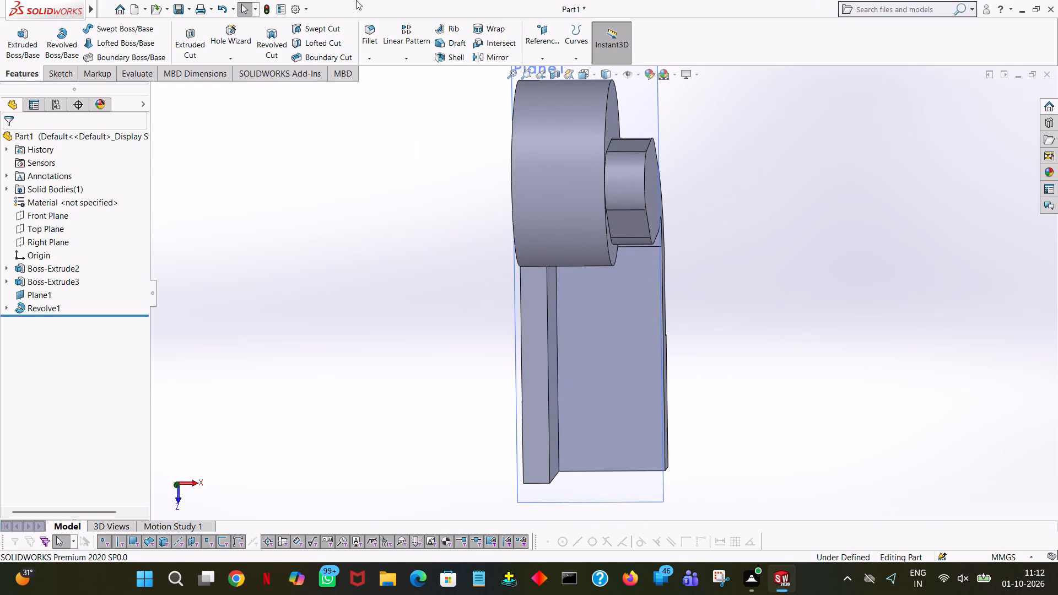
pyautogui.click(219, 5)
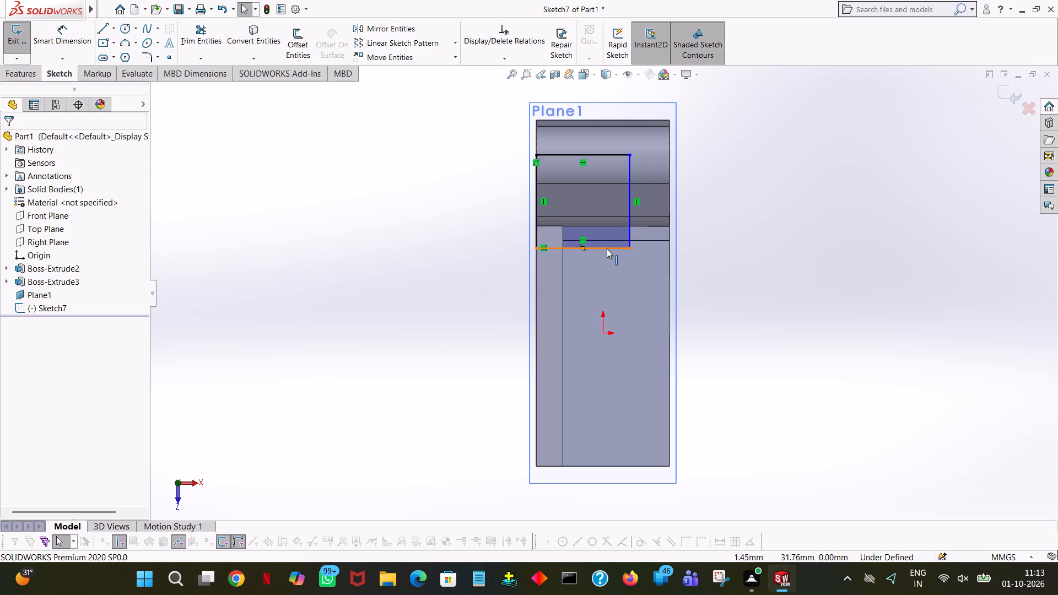
# Draw a 90° three-point arc of 35 mm radius inside the square, from its upper outer corner to its lower wall-side corner.
pyautogui.click(607, 248)
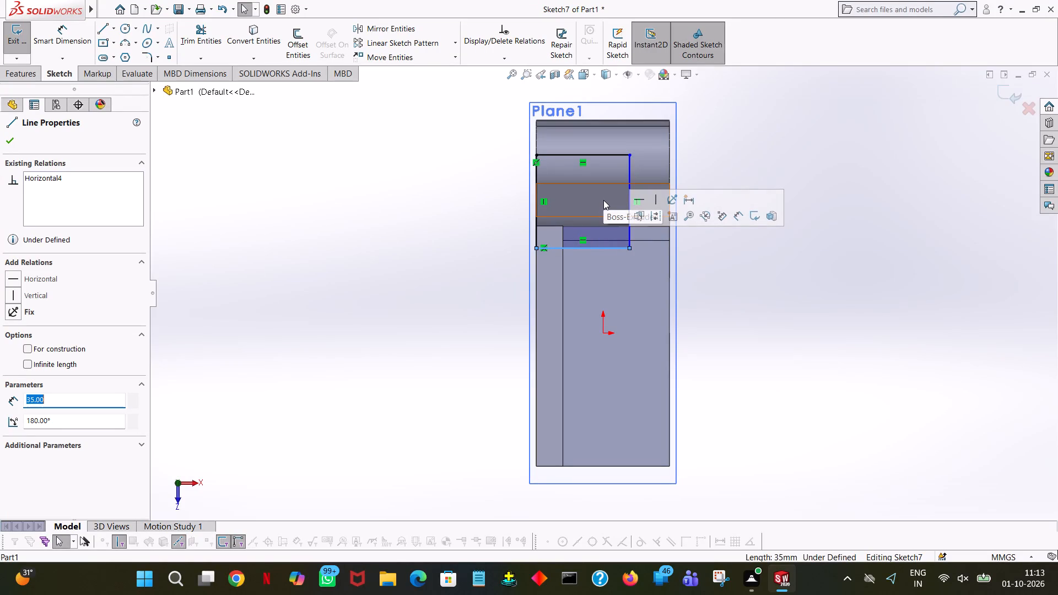
pyautogui.click(126, 42)
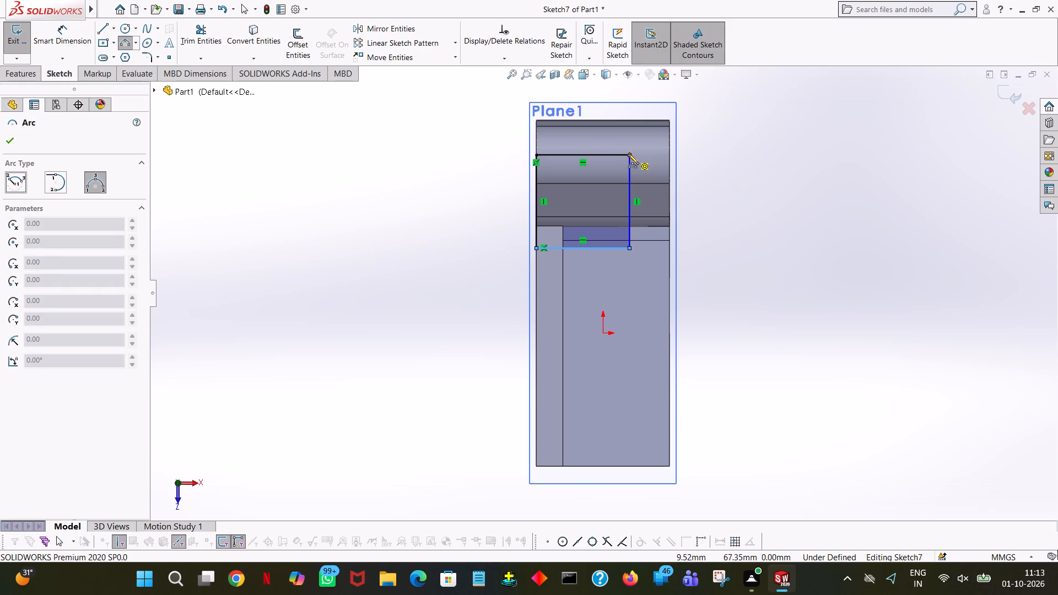
pyautogui.click(628, 154)
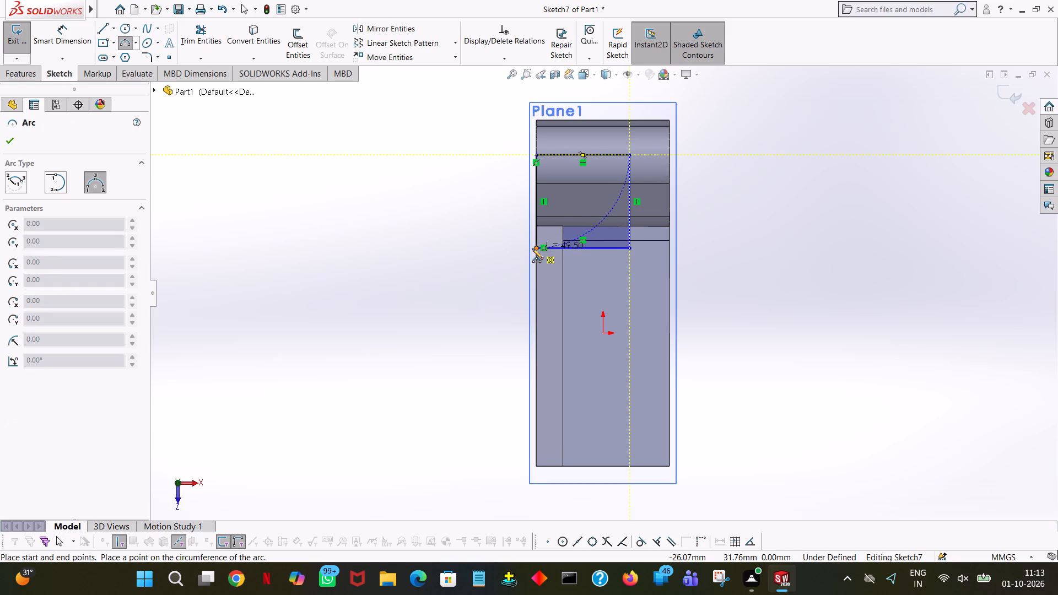
pyautogui.click(535, 248)
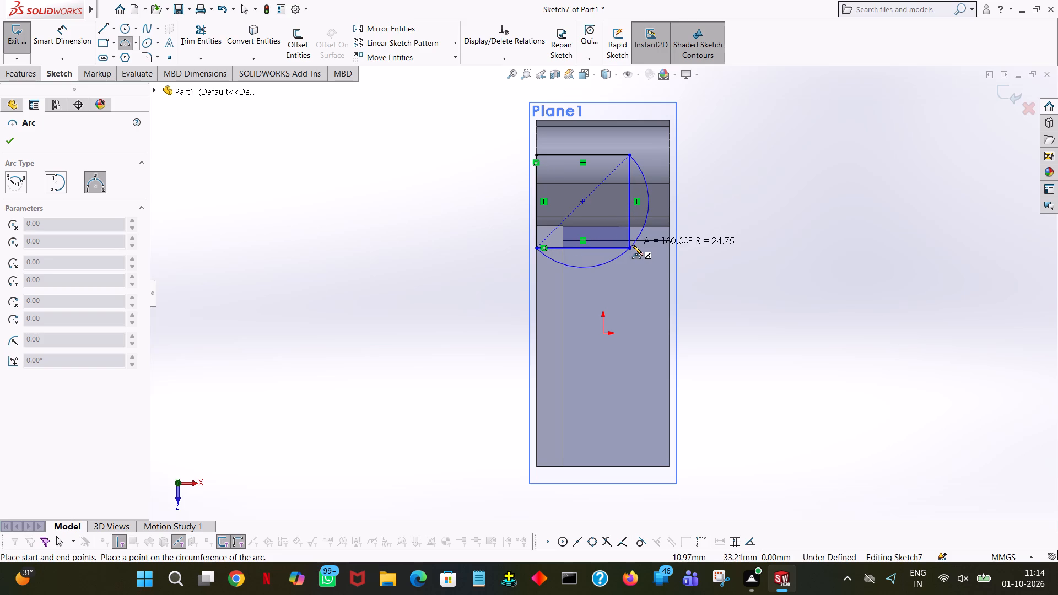
pyautogui.click(608, 218)
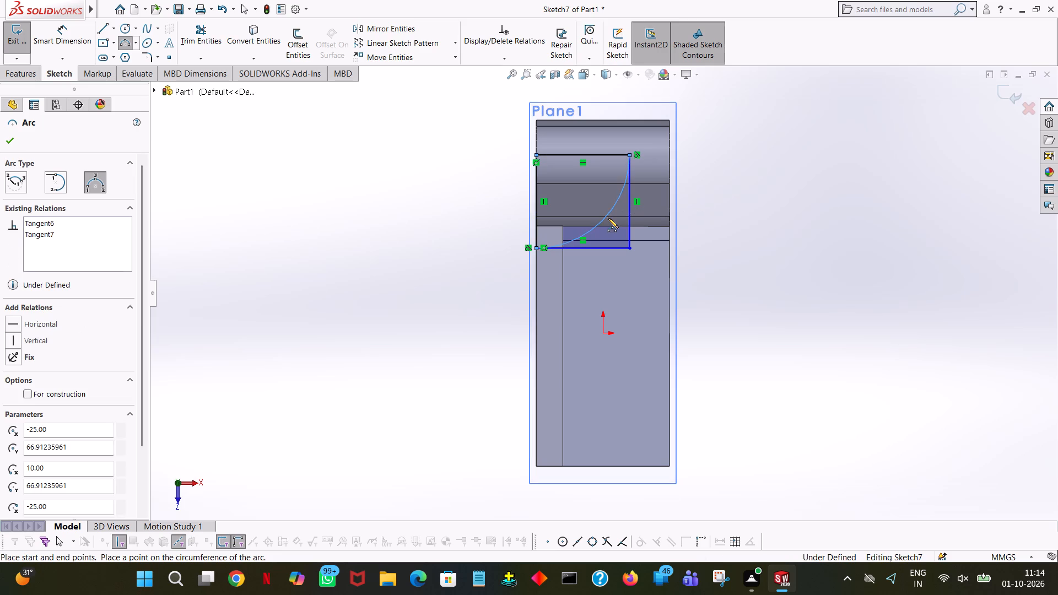
pyautogui.rightClick(608, 218)
pyautogui.click(629, 226)
# Trim away the square's lower horizontal line and outer vertical line, leaving a quarter-circle profile.
pyautogui.click(216, 41)
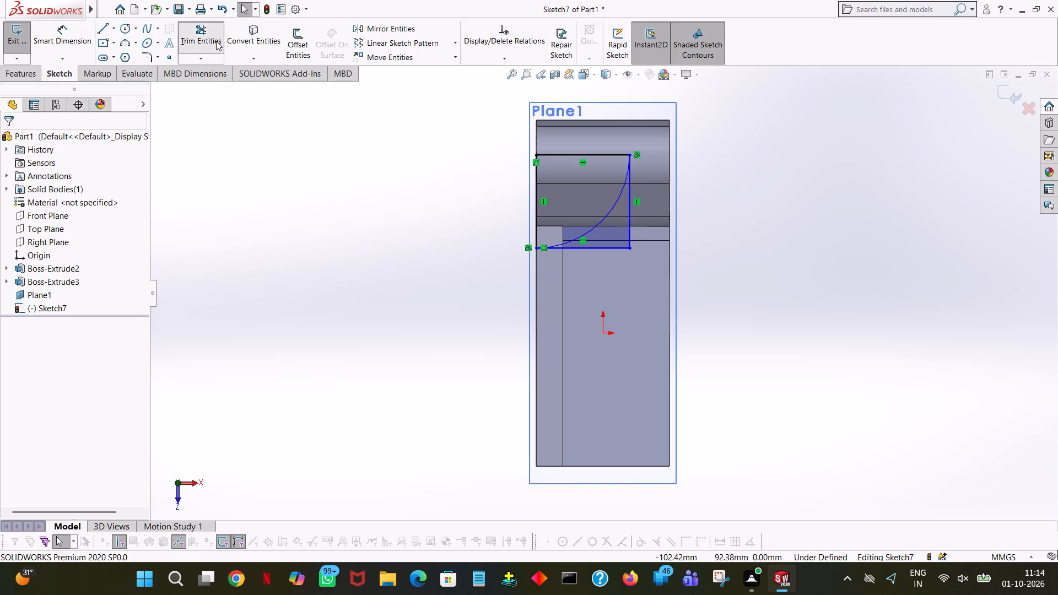
pyautogui.click(619, 248)
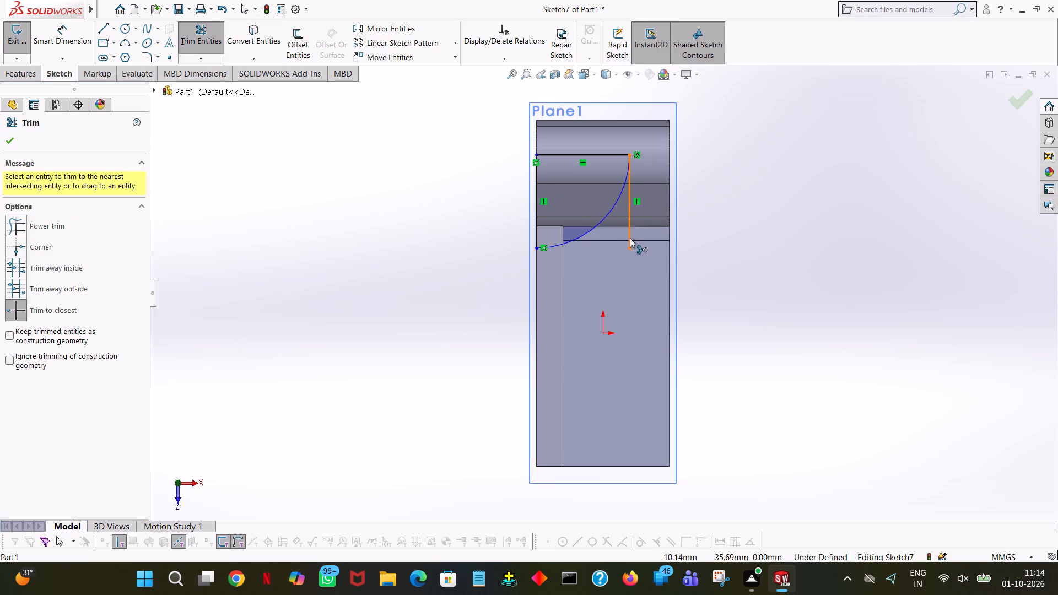
pyautogui.click(630, 238)
pyautogui.click(12, 140)
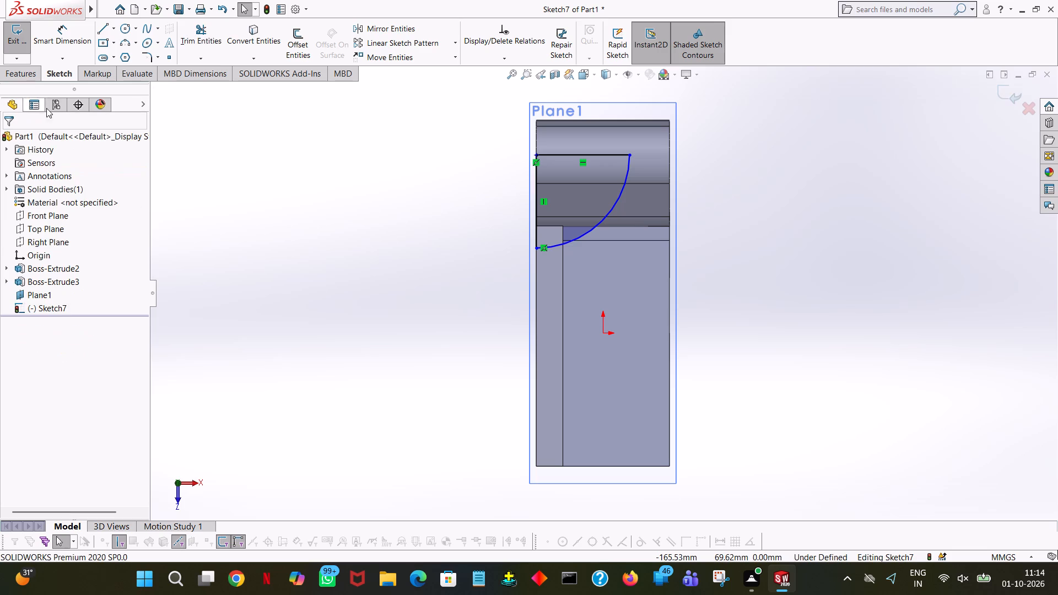
# Revolve the quarter-circle profile 360° about its horizontal line, merging the result with the bracket.
pyautogui.click(24, 78)
pyautogui.click(56, 44)
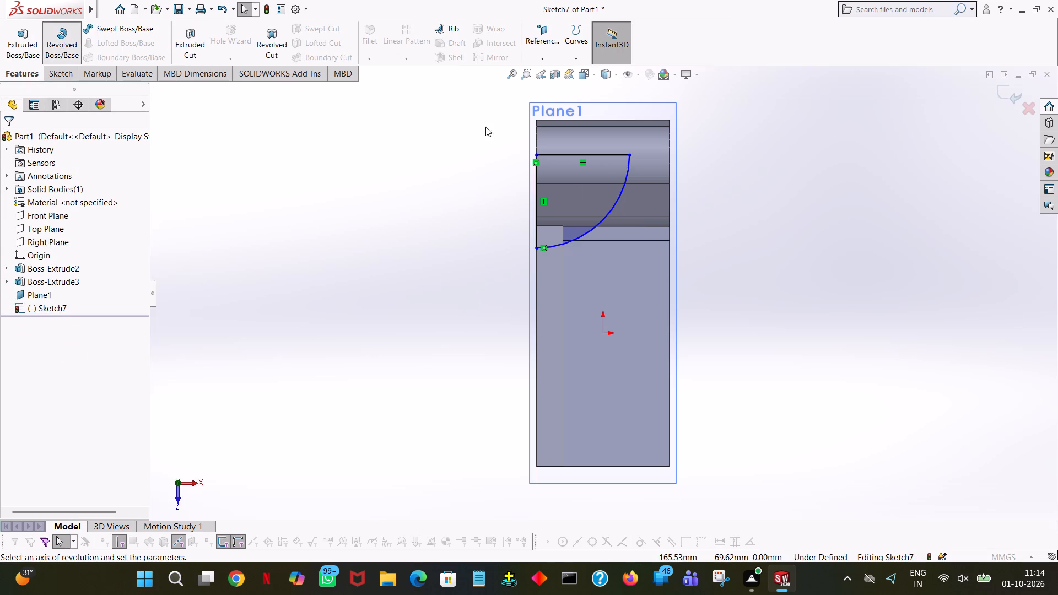
pyautogui.click(600, 155)
pyautogui.moveTo(722, 197); pyautogui.dragTo(732, 175, button='middle')
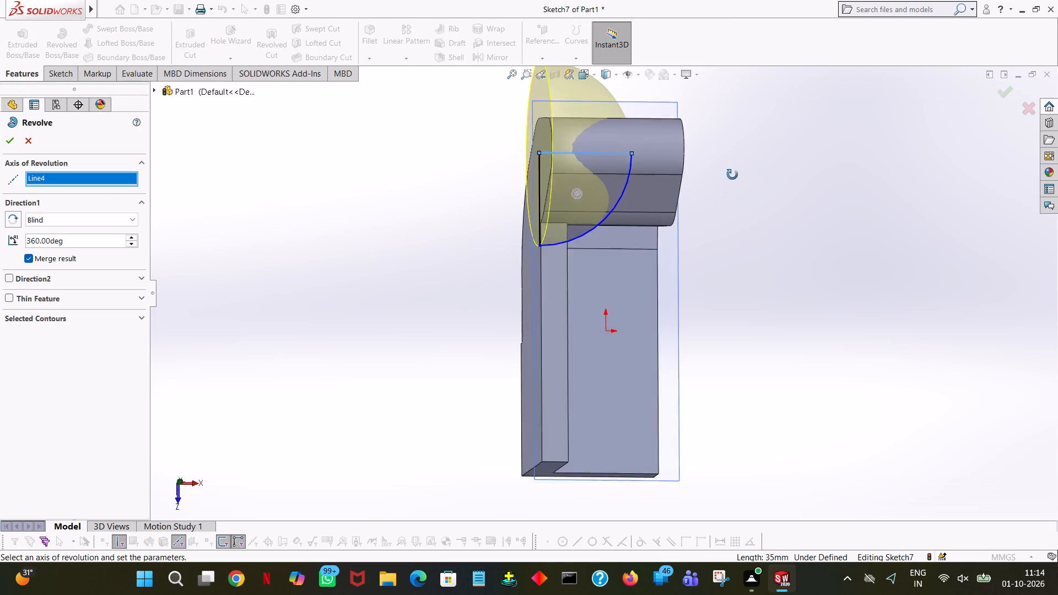
pyautogui.moveTo(732, 175); pyautogui.dragTo(739, 59, button='middle')
pyautogui.click(6, 140)
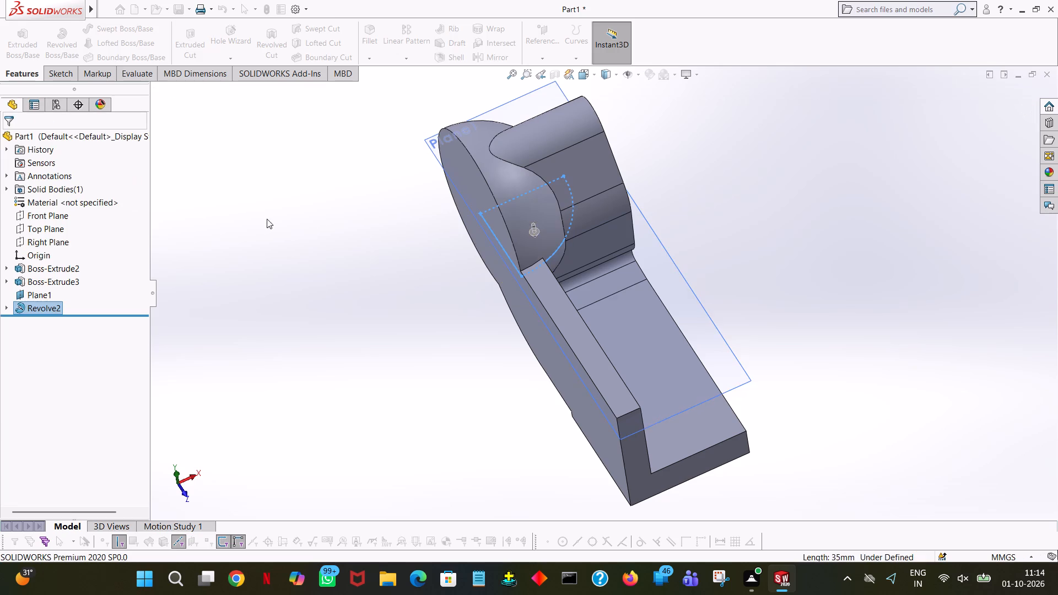
pyautogui.click(750, 287)
# Examine from several angles how the revolved dome meets the bracket's rounded arm end and side wall.
pyautogui.moveTo(1057, 365); pyautogui.dragTo(841, 269, button='middle')
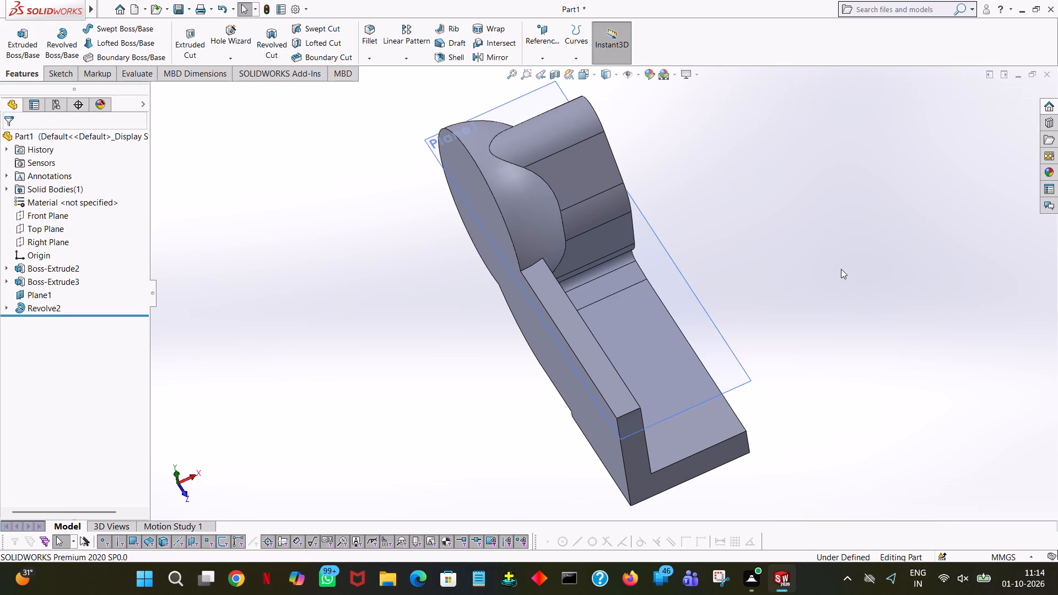
pyautogui.moveTo(841, 269); pyautogui.dragTo(839, 267, button='middle')
pyautogui.moveTo(825, 272); pyautogui.dragTo(734, 237, button='middle')
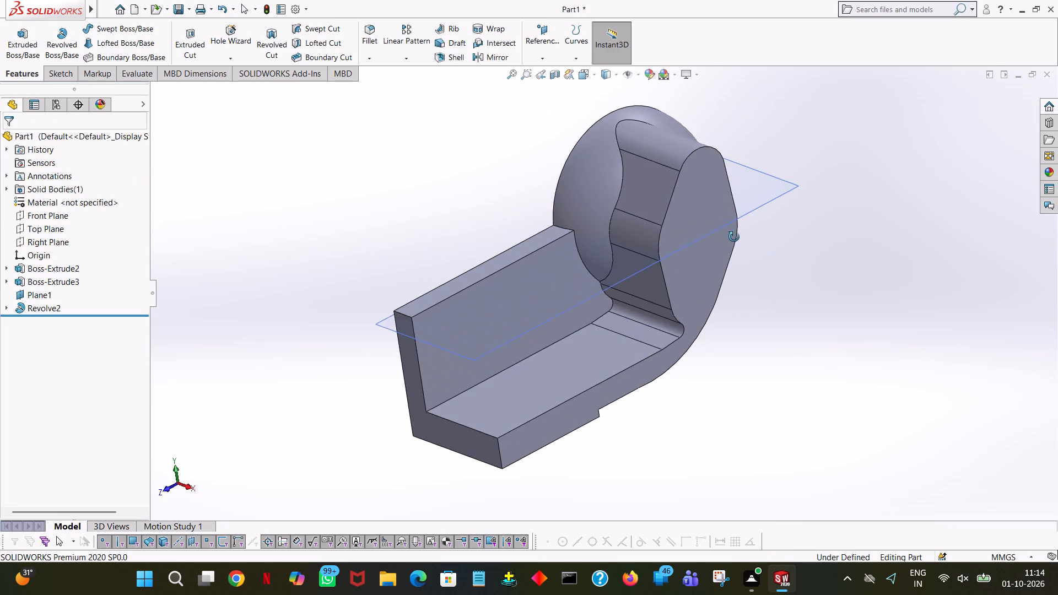
pyautogui.moveTo(734, 237); pyautogui.dragTo(738, 223, button='middle')
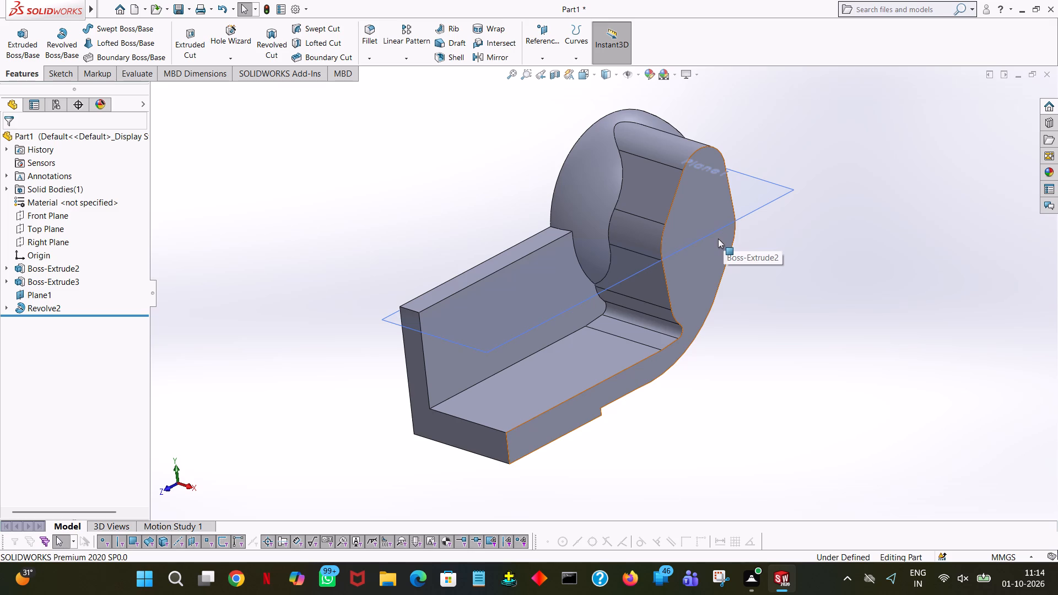
pyautogui.moveTo(724, 278); pyautogui.dragTo(730, 189, button='middle')
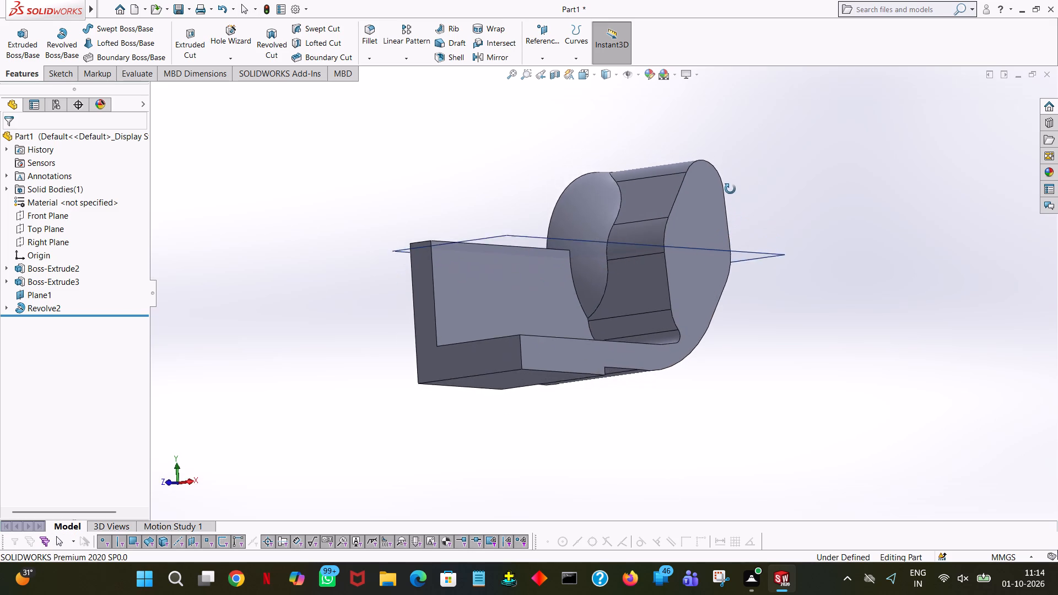
pyautogui.moveTo(730, 189); pyautogui.dragTo(722, 219, button='middle')
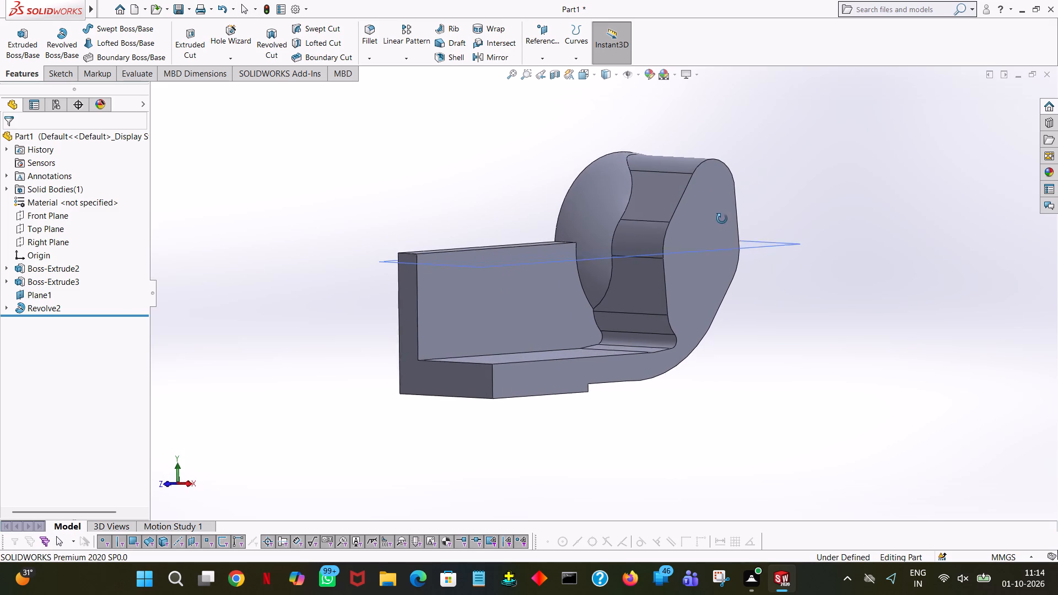
pyautogui.moveTo(722, 219); pyautogui.dragTo(725, 225, button='middle')
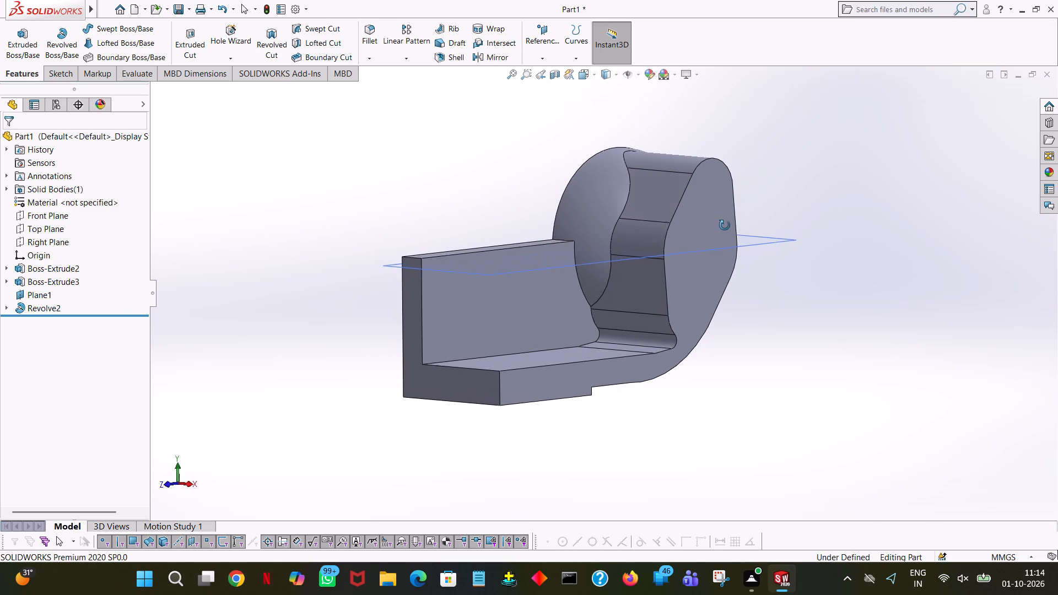
pyautogui.moveTo(725, 225); pyautogui.dragTo(724, 247, button='middle')
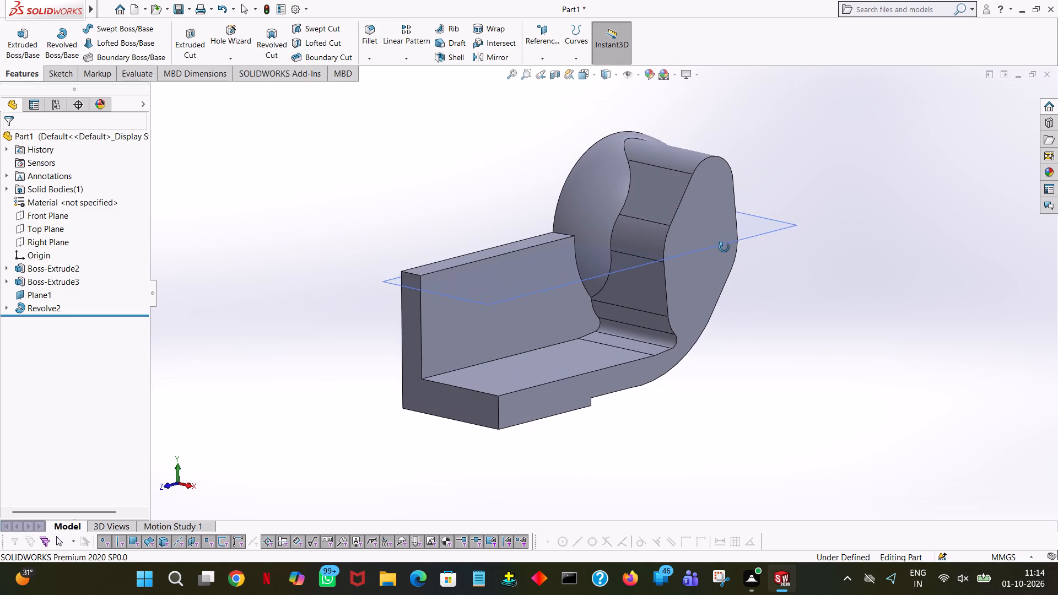
pyautogui.moveTo(724, 247); pyautogui.dragTo(733, 324, button='middle')
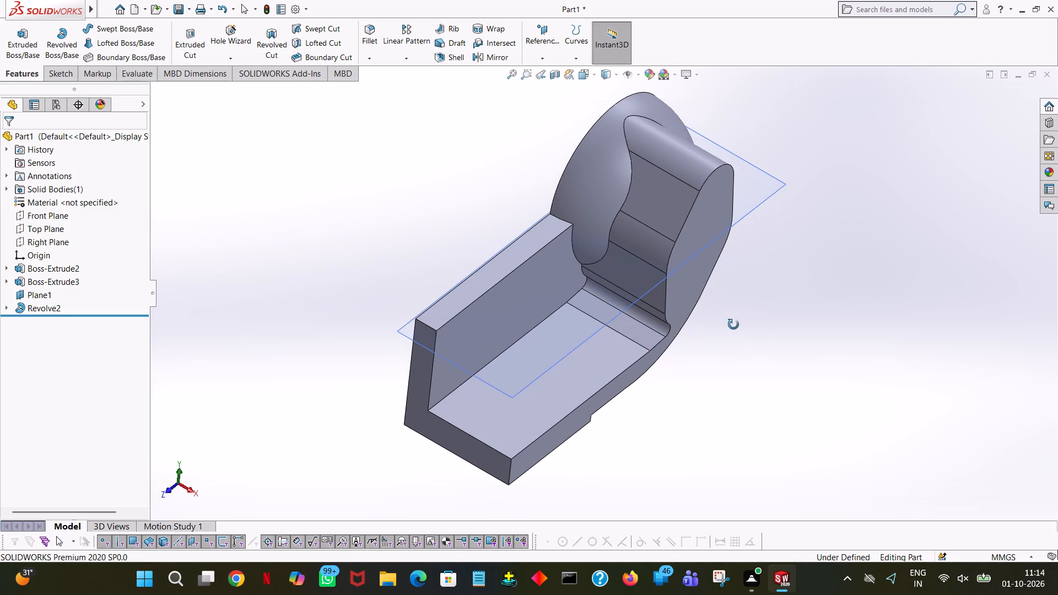
# Start an extruded cut on the dome's flat circular face and sketch a 31 mm radius circle concentric with the dome.
pyautogui.moveTo(733, 324); pyautogui.dragTo(899, 439, button='middle')
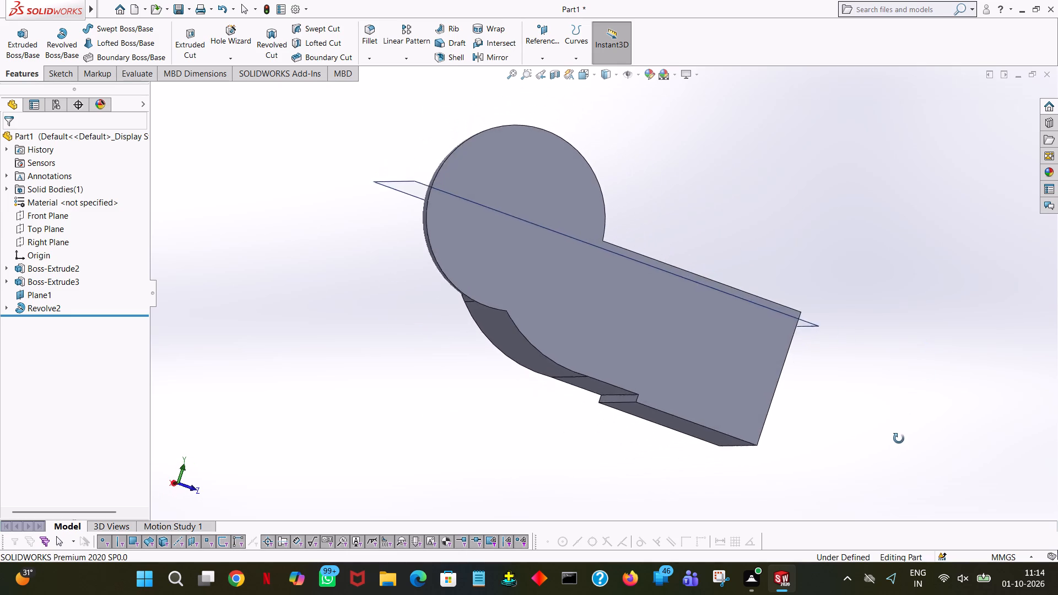
pyautogui.moveTo(899, 439); pyautogui.dragTo(894, 451, button='middle')
pyautogui.click(489, 138)
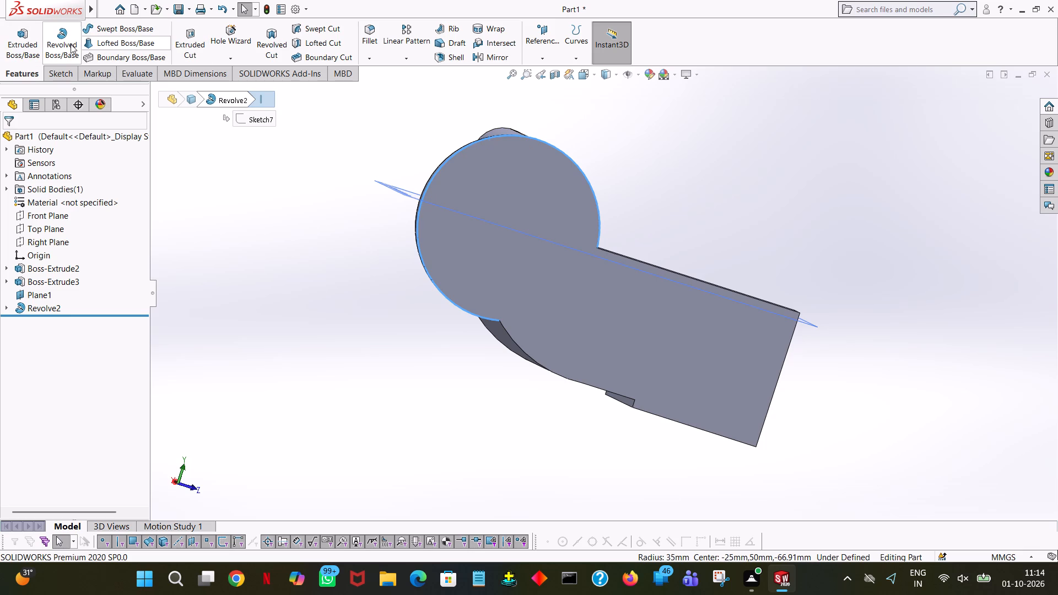
pyautogui.click(194, 38)
pyautogui.click(484, 178)
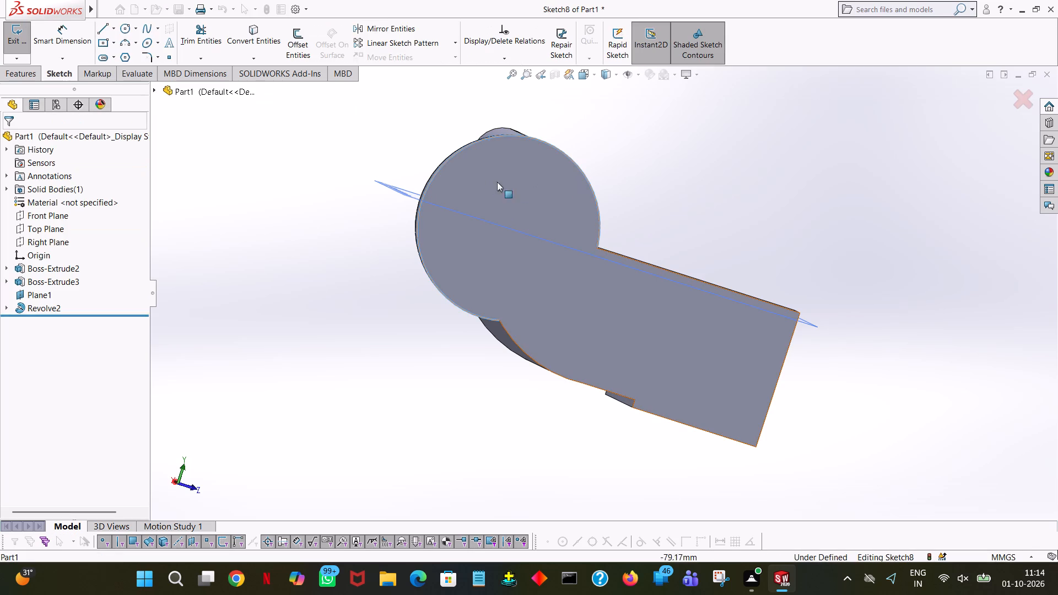
pyautogui.click(121, 28)
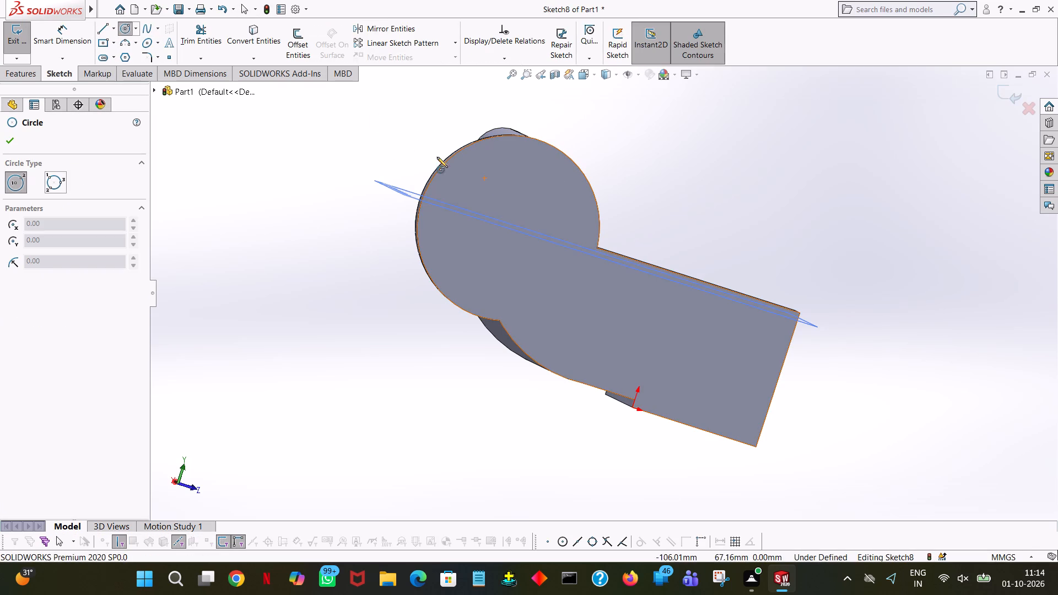
pyautogui.click(509, 228)
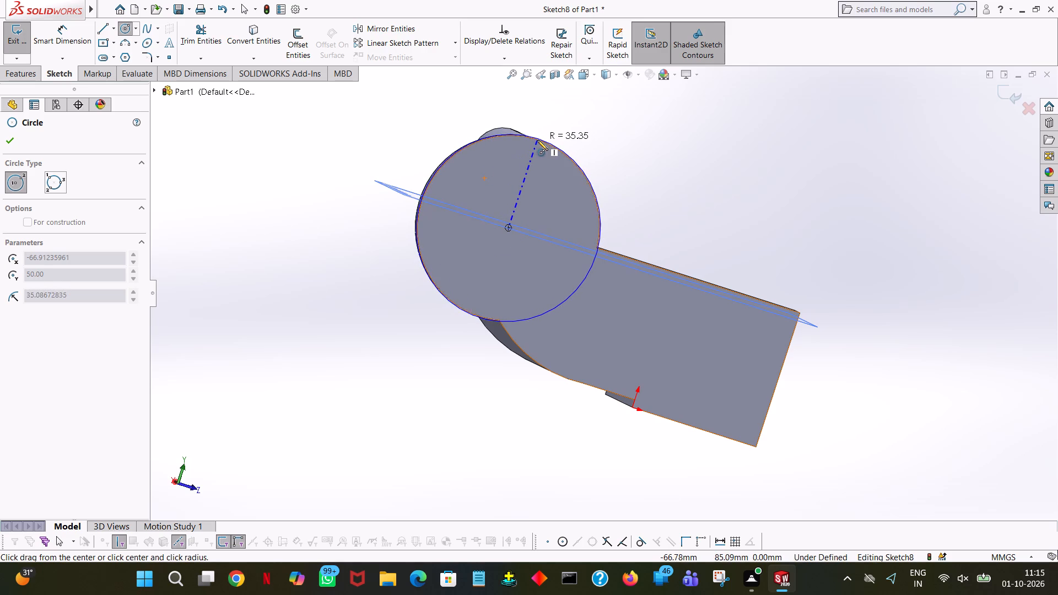
pyautogui.click(537, 155)
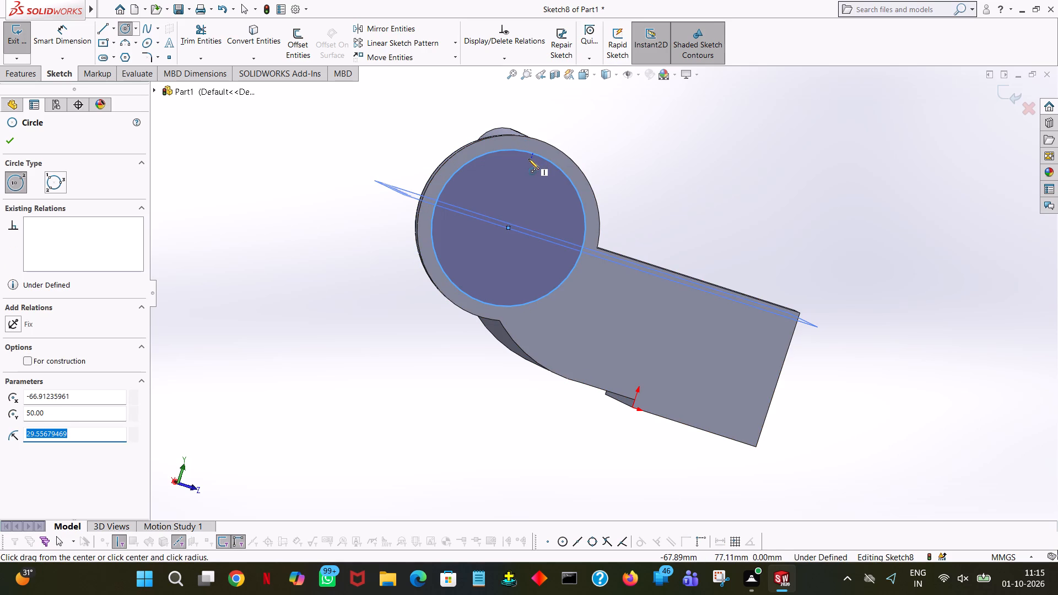
pyautogui.write('31')
pyautogui.press('Return')
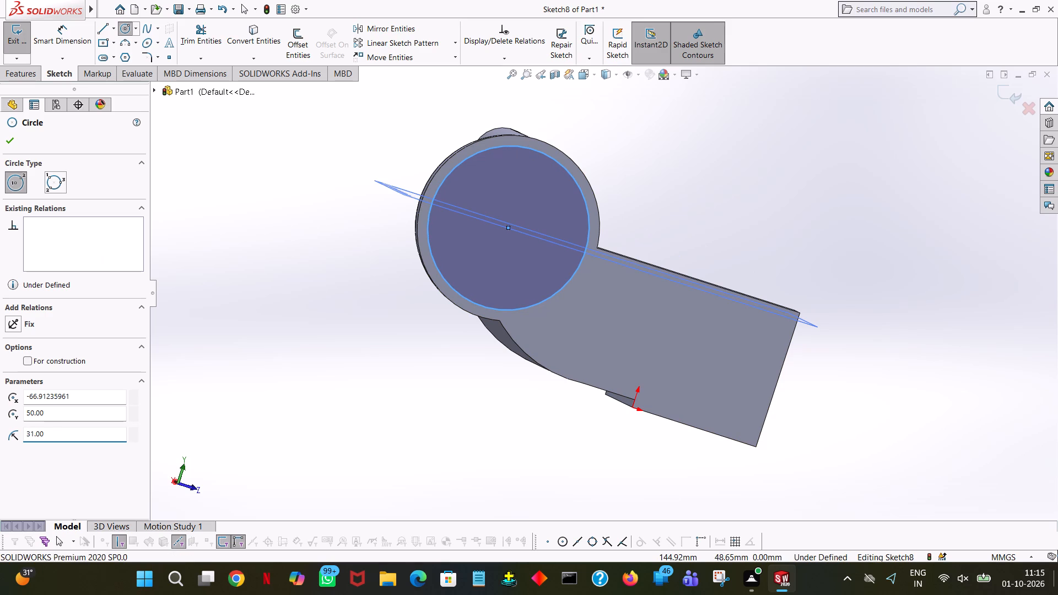
pyautogui.click(17, 138)
# Cut-extrude the circle blind 30 mm into the dome with a 27° inward draft to hollow out the socket.
pyautogui.moveTo(815, 231); pyautogui.dragTo(704, 264, button='middle')
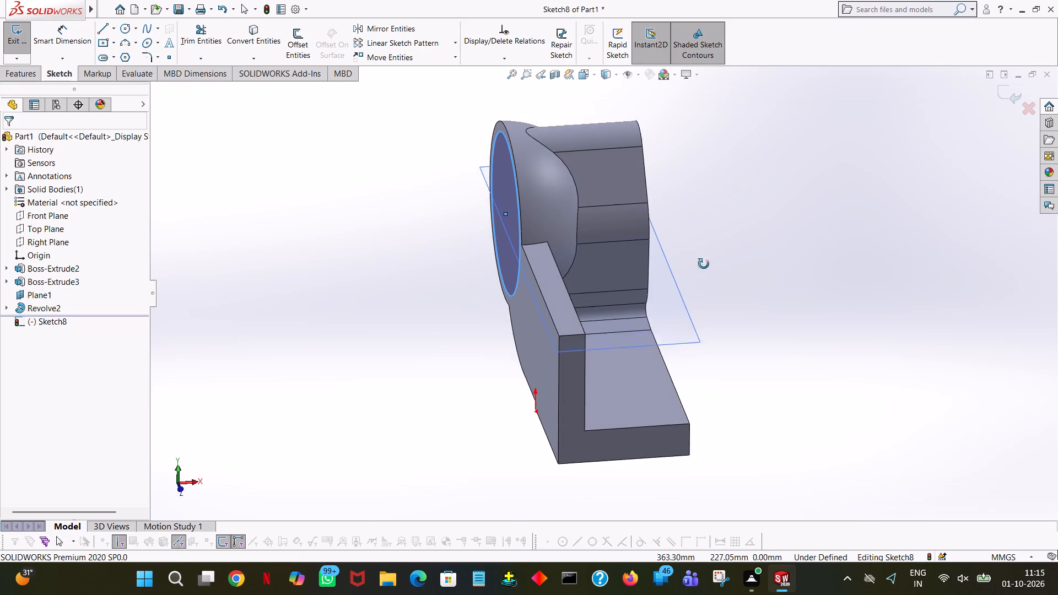
pyautogui.moveTo(704, 264); pyautogui.dragTo(705, 293, button='middle')
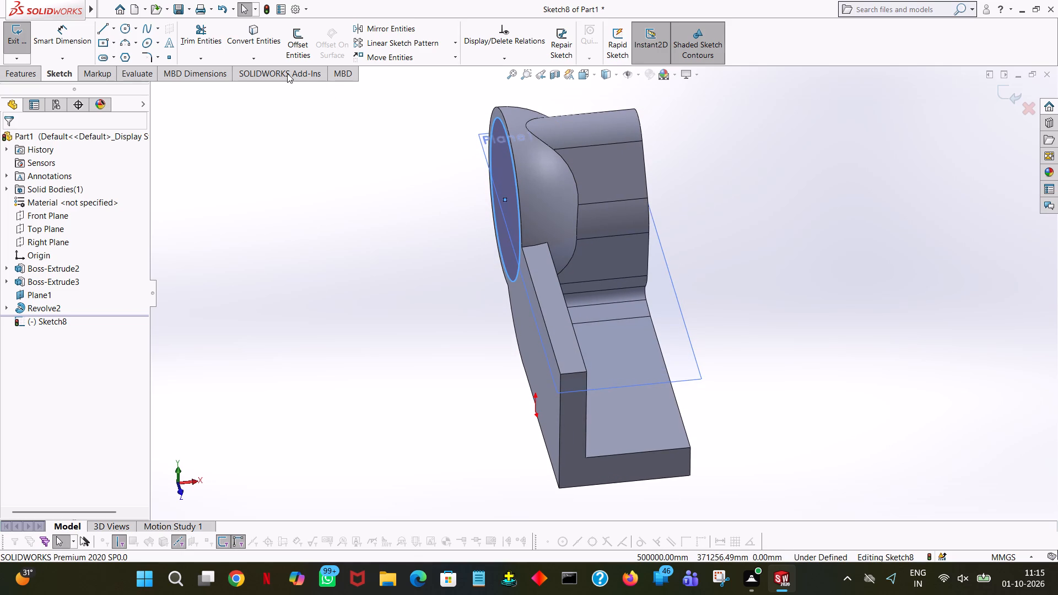
pyautogui.moveTo(860, 292); pyautogui.dragTo(848, 218, button='middle')
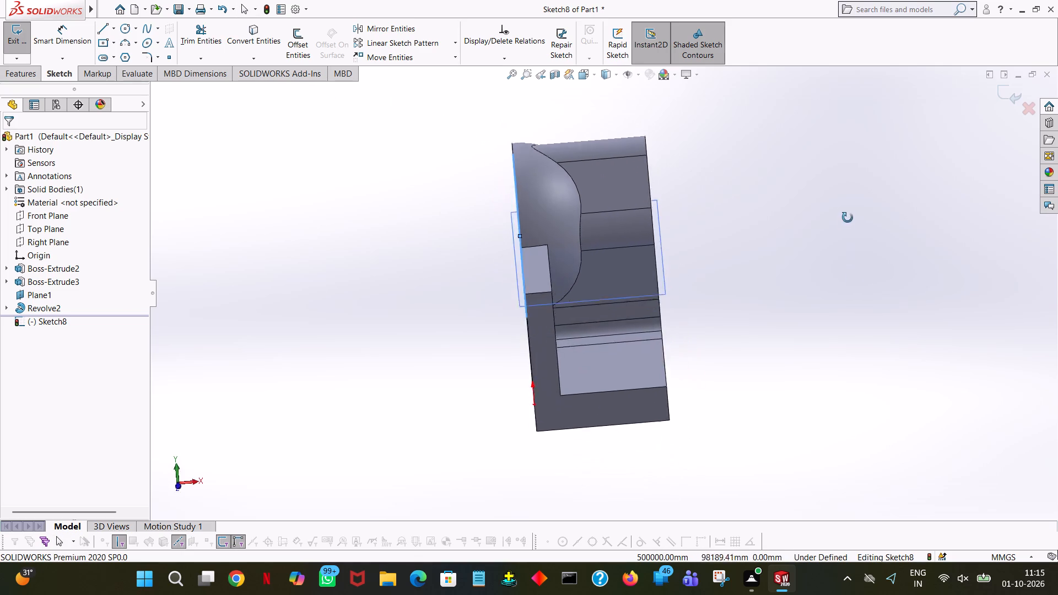
pyautogui.moveTo(848, 218); pyautogui.dragTo(948, 278, button='middle')
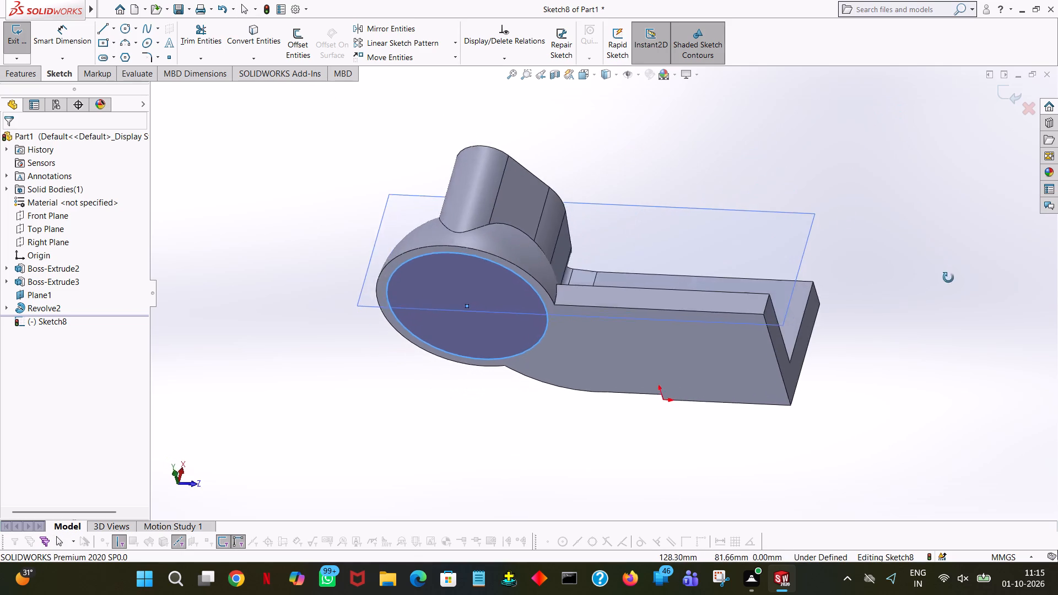
pyautogui.moveTo(948, 278); pyautogui.dragTo(985, 358, button='middle')
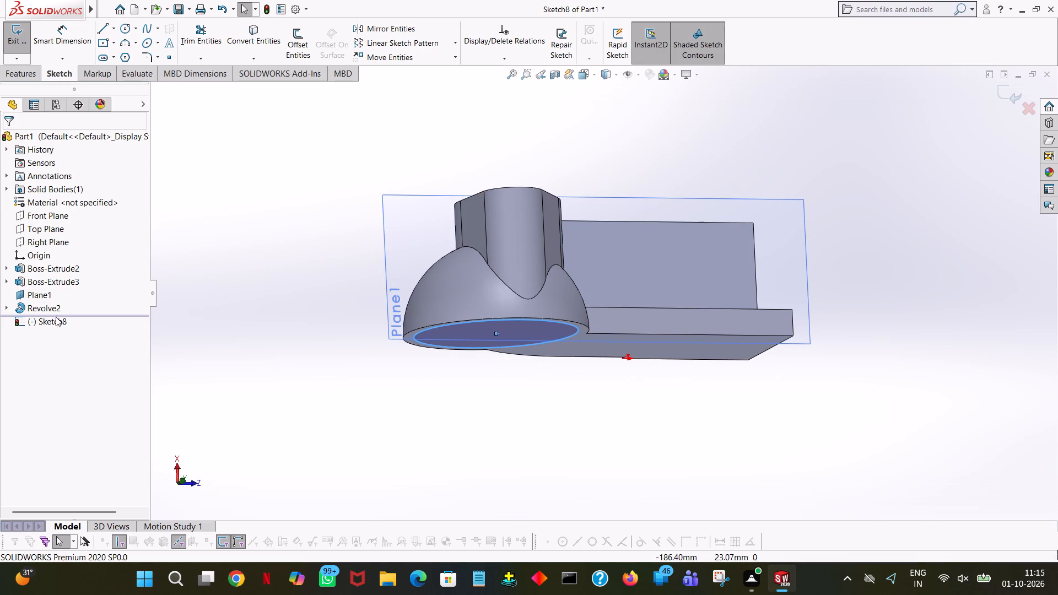
pyautogui.click(15, 84)
pyautogui.click(19, 76)
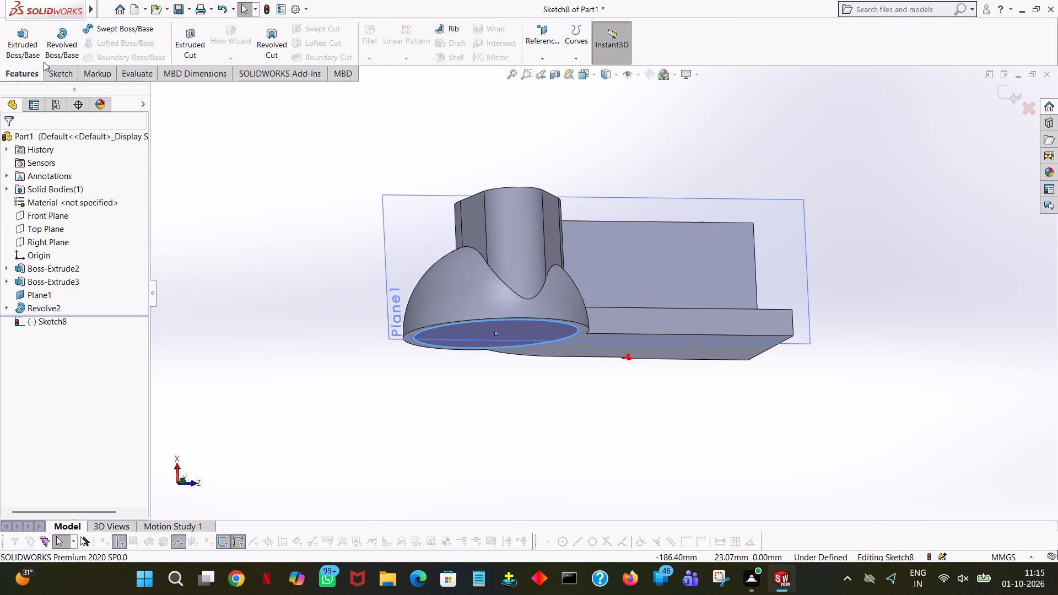
pyautogui.click(186, 30)
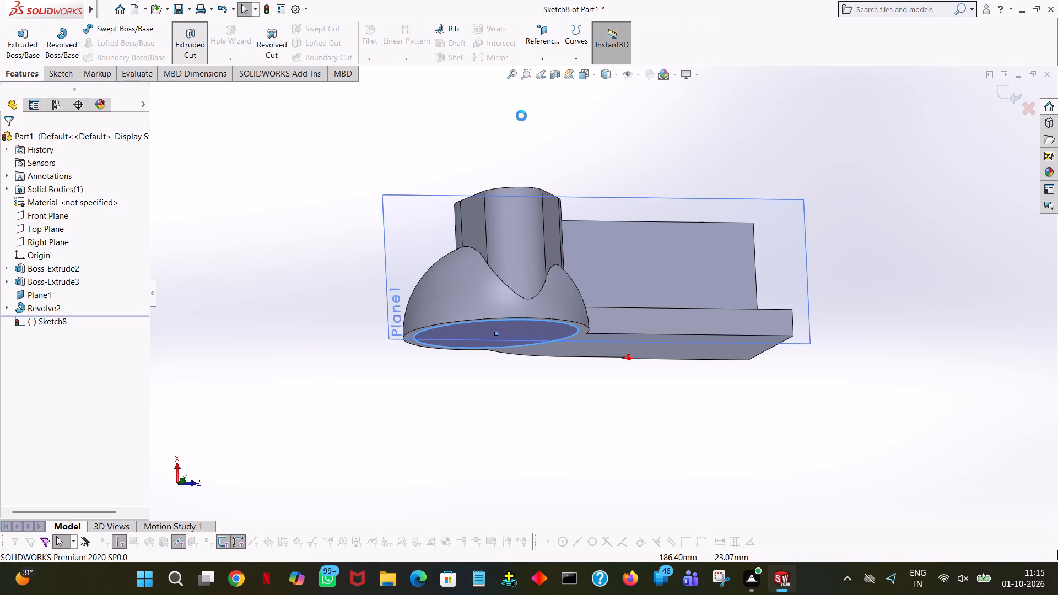
pyautogui.moveTo(859, 196); pyautogui.dragTo(865, 236, button='middle')
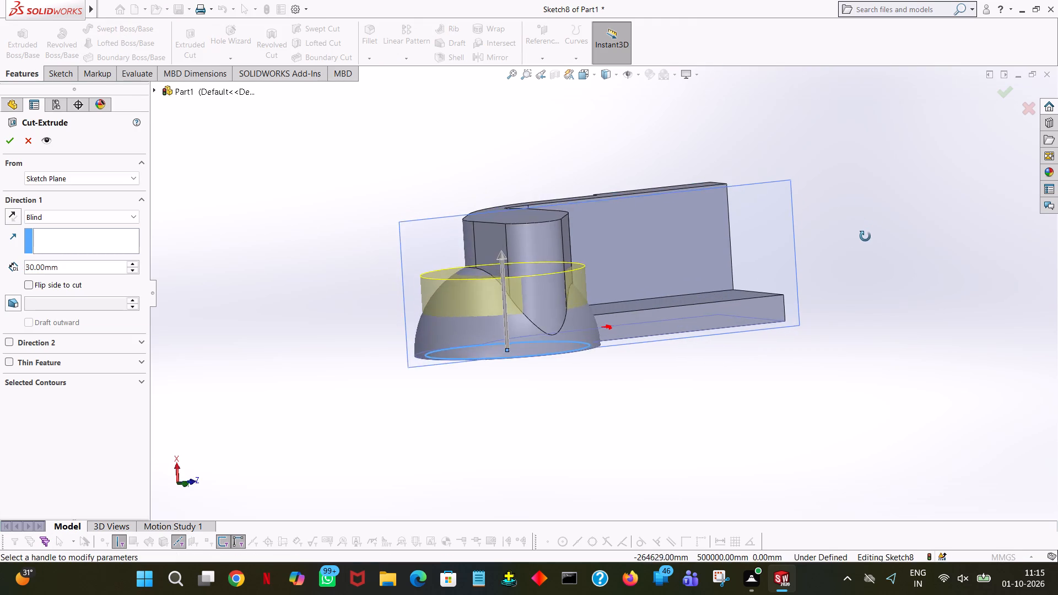
pyautogui.moveTo(865, 236); pyautogui.dragTo(843, 228, button='middle')
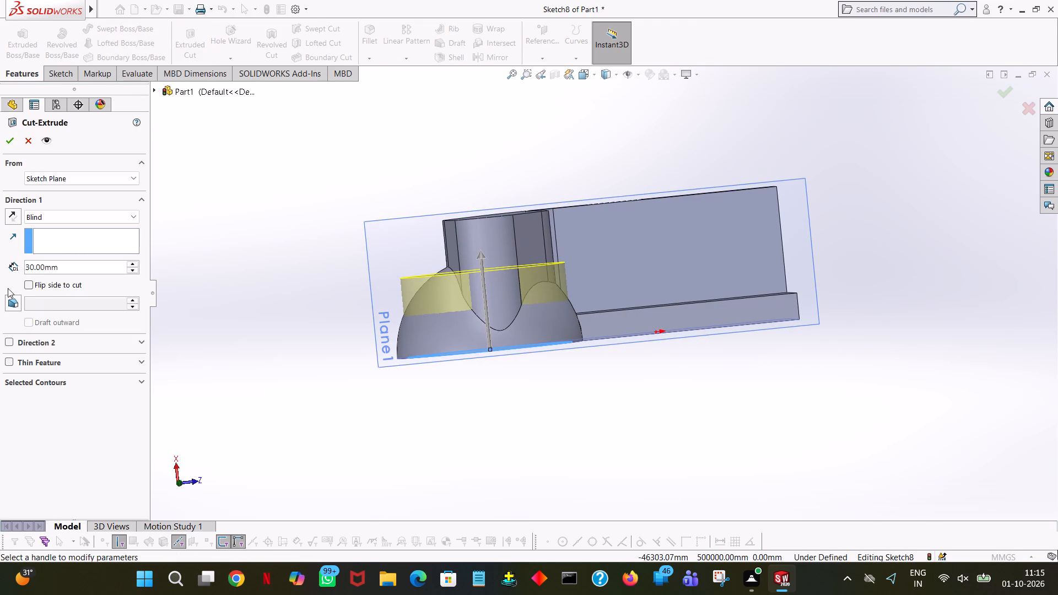
pyautogui.click(14, 300)
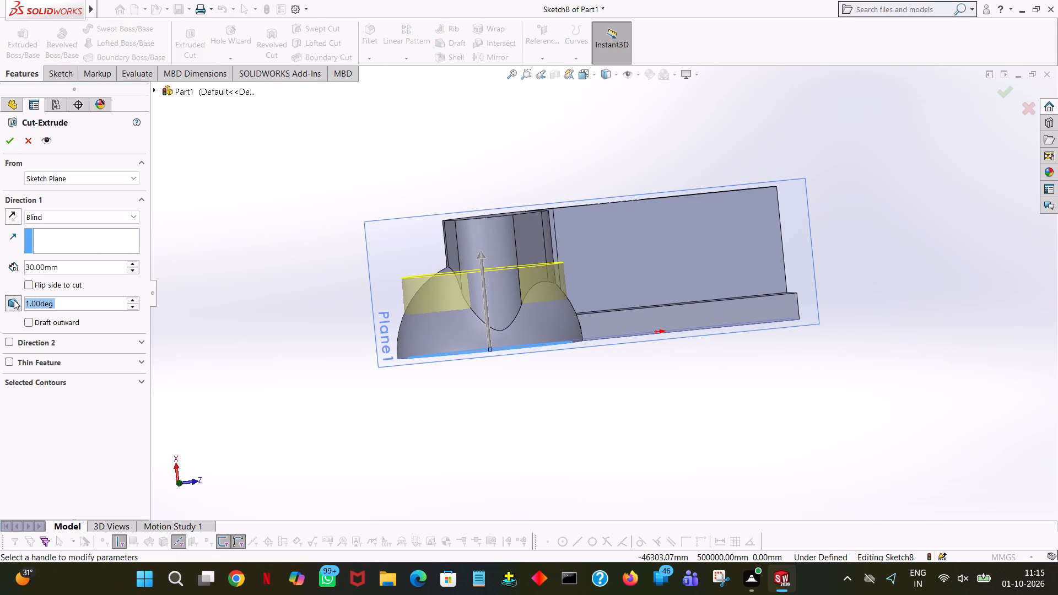
pyautogui.tripleClick(133, 299)
pyautogui.tripleClick(133, 299)
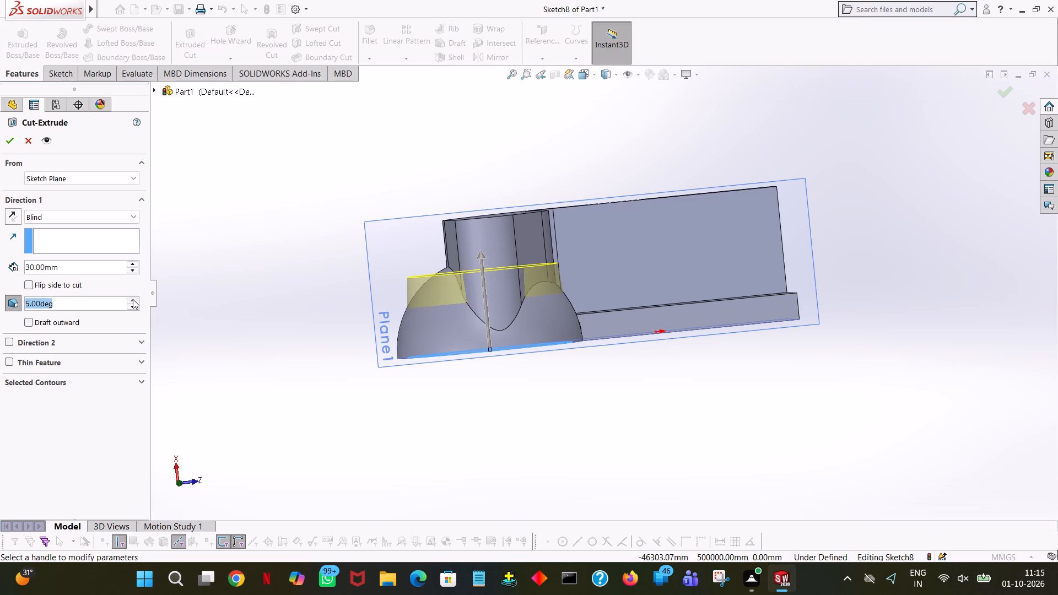
pyautogui.tripleClick(133, 299)
pyautogui.tripleClick(133, 299)
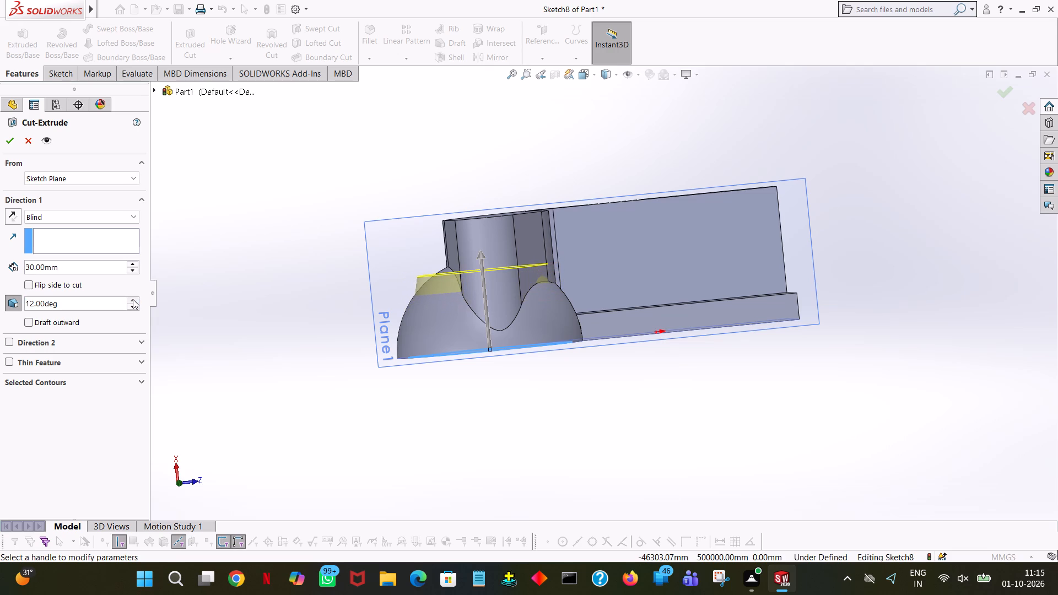
pyautogui.click(133, 299)
pyautogui.tripleClick(133, 299)
pyautogui.tripleClick(133, 299)
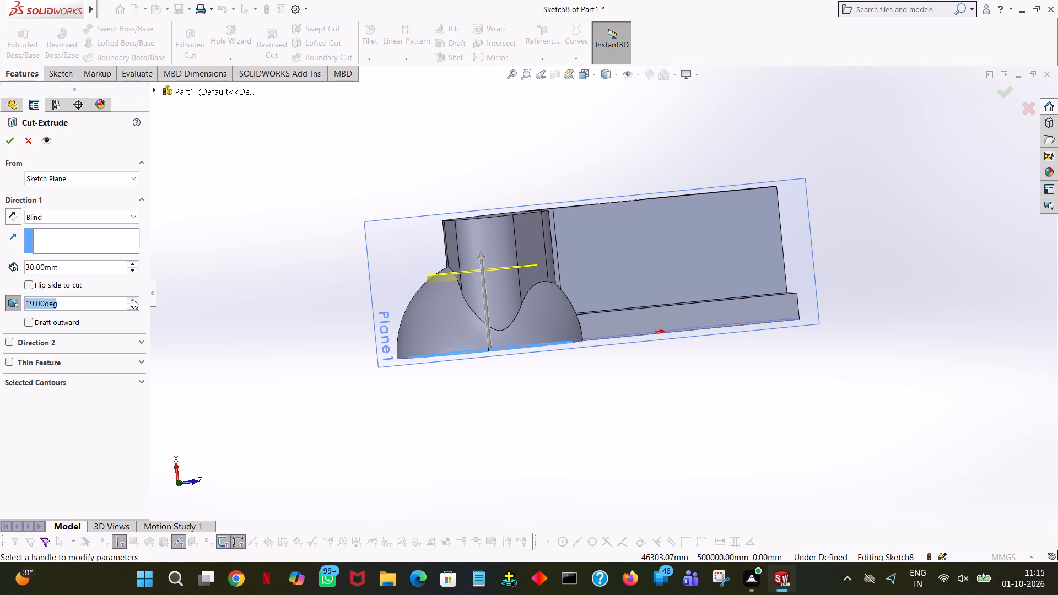
pyautogui.tripleClick(133, 299)
pyautogui.doubleClick(133, 299)
pyautogui.click(133, 299)
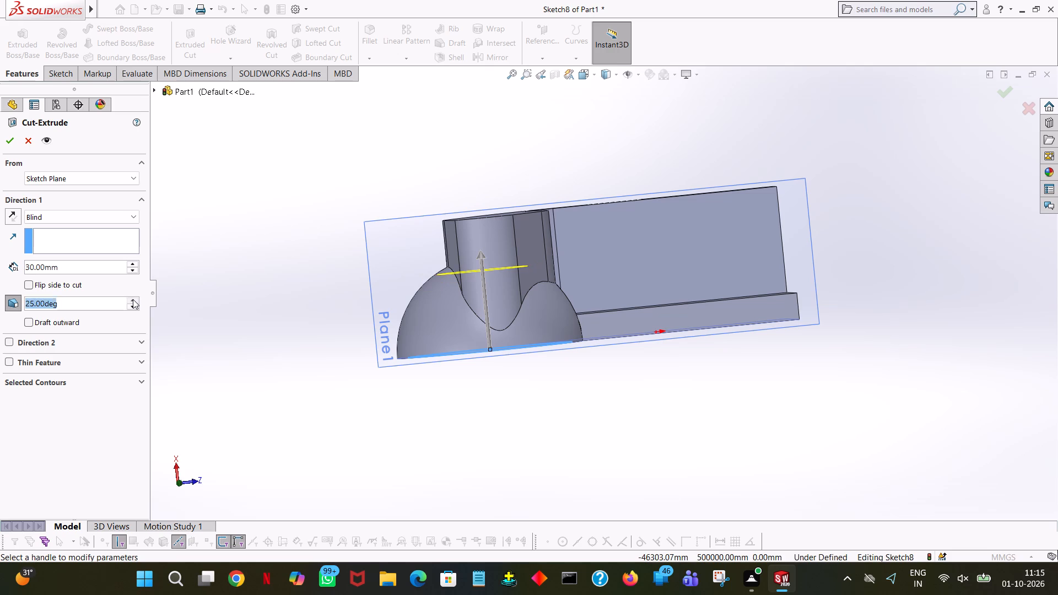
pyautogui.click(133, 299)
pyautogui.moveTo(545, 172); pyautogui.dragTo(582, 246, button='middle')
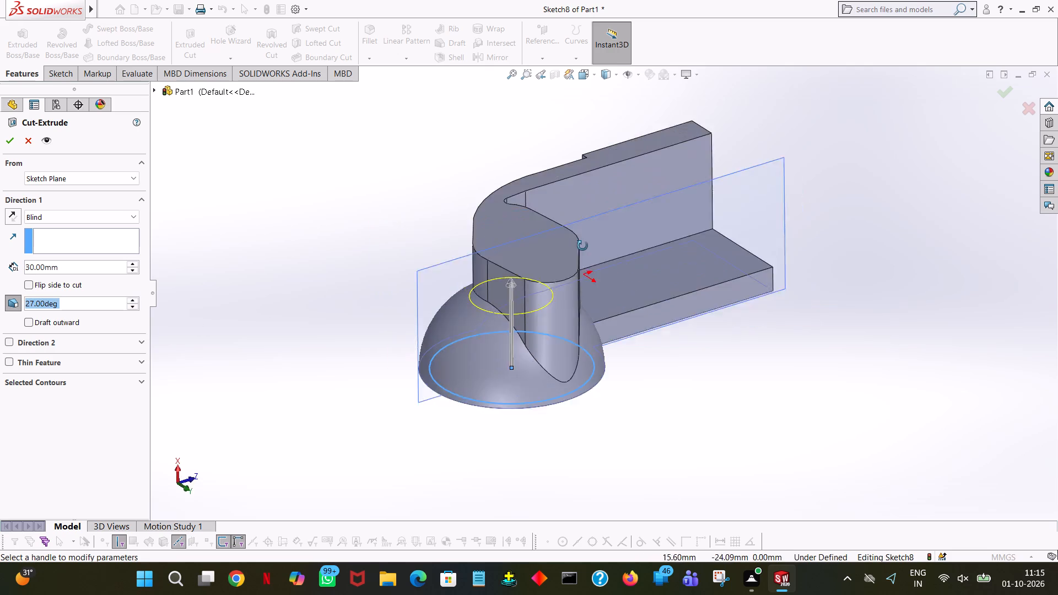
pyautogui.moveTo(582, 246); pyautogui.dragTo(585, 419, button='middle')
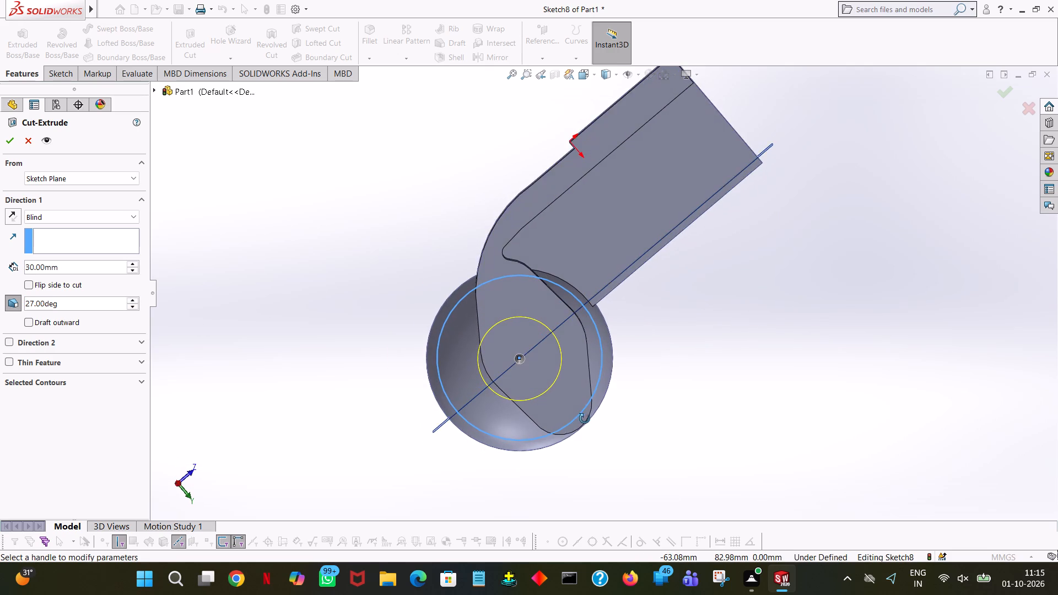
pyautogui.moveTo(585, 419); pyautogui.dragTo(585, 421, button='middle')
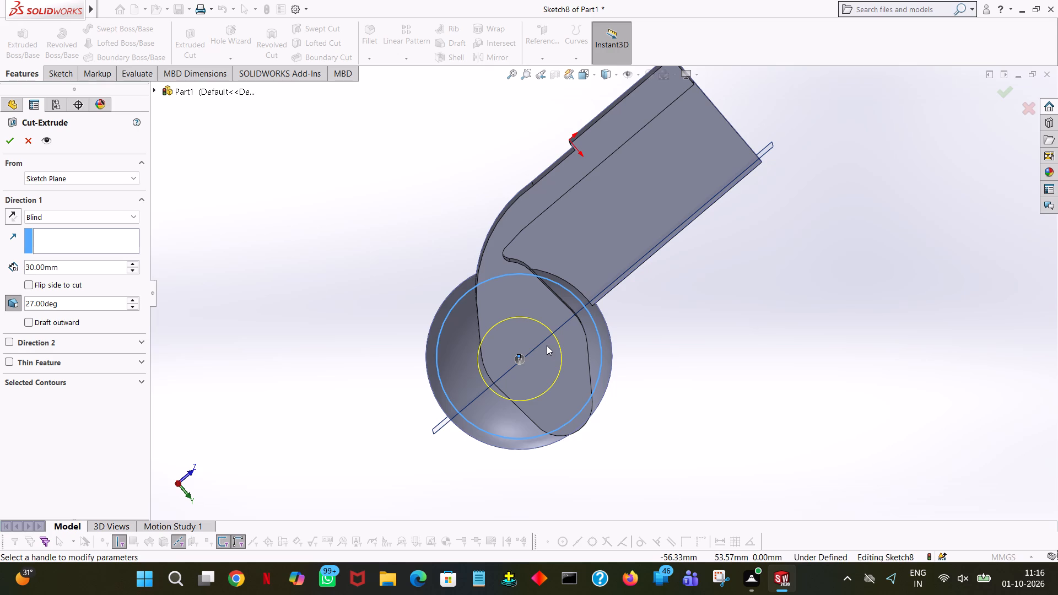
pyautogui.moveTo(781, 416); pyautogui.dragTo(771, 398, button='middle')
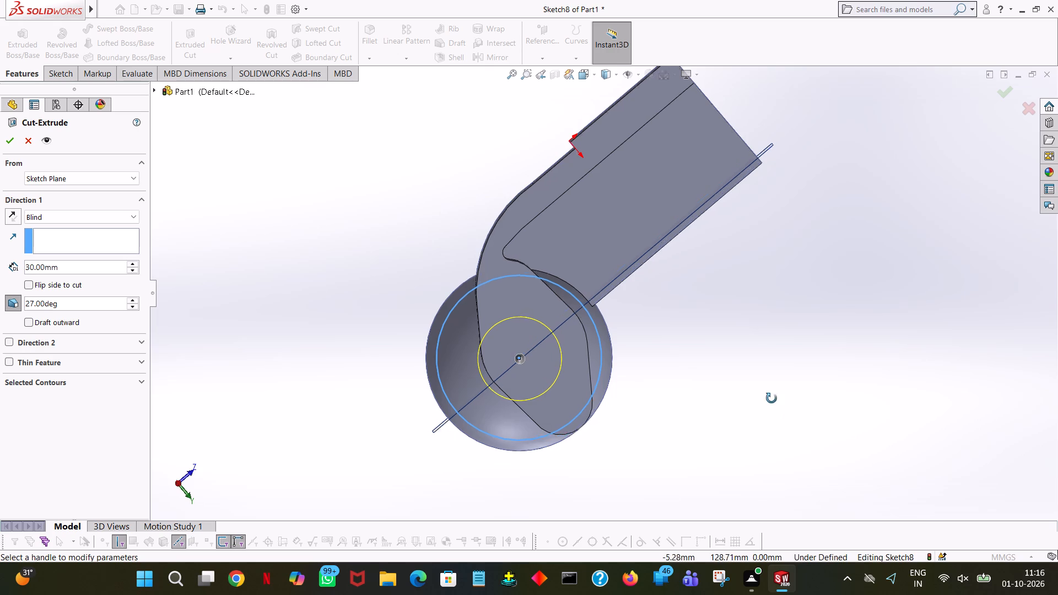
pyautogui.moveTo(771, 398); pyautogui.dragTo(635, 112, button='middle')
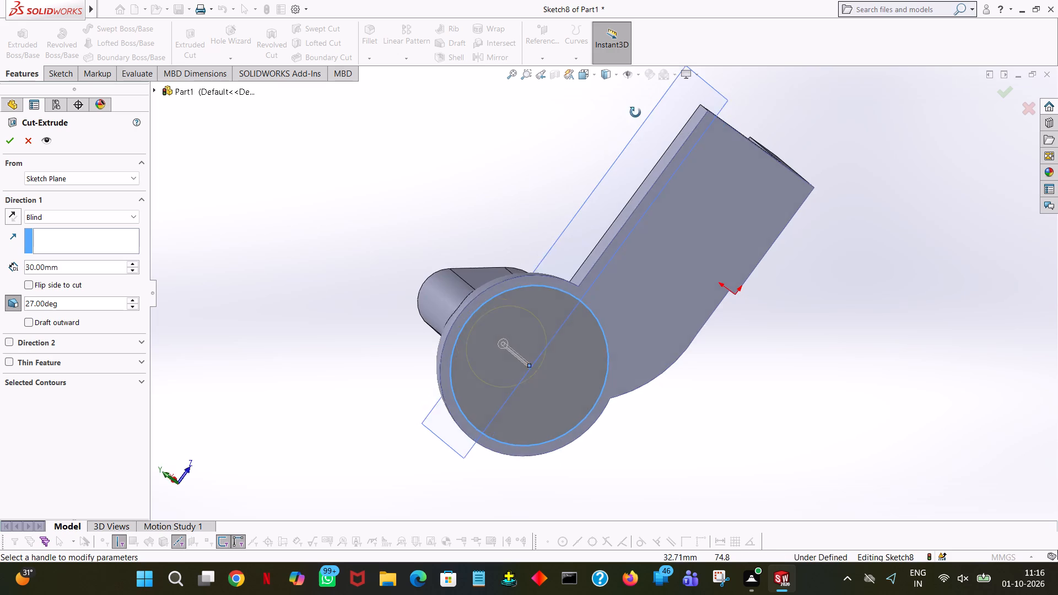
pyautogui.moveTo(635, 112); pyautogui.dragTo(628, 100, button='middle')
pyautogui.click(8, 133)
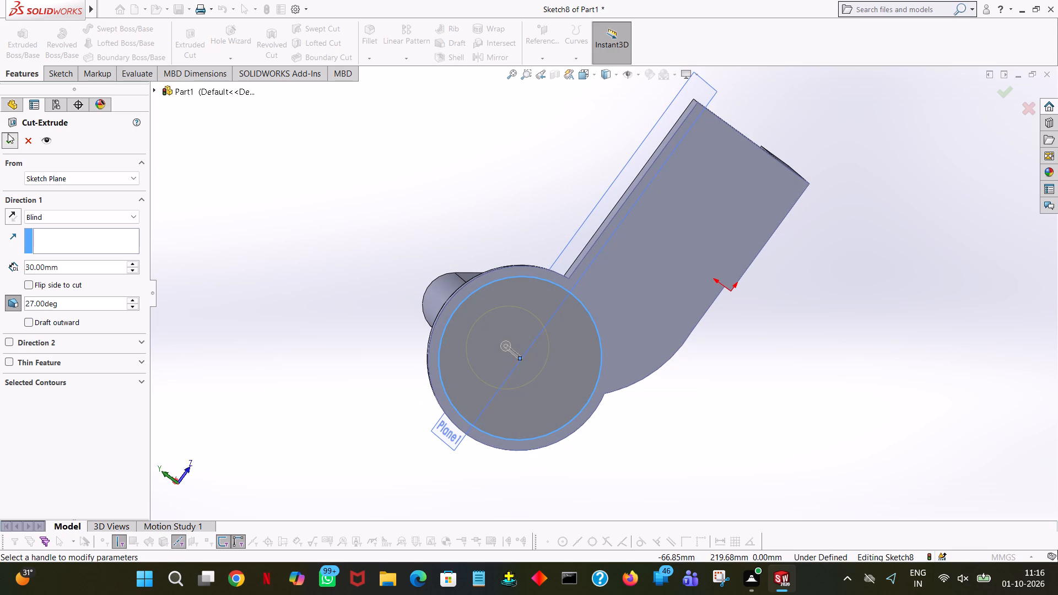
pyautogui.click(406, 167)
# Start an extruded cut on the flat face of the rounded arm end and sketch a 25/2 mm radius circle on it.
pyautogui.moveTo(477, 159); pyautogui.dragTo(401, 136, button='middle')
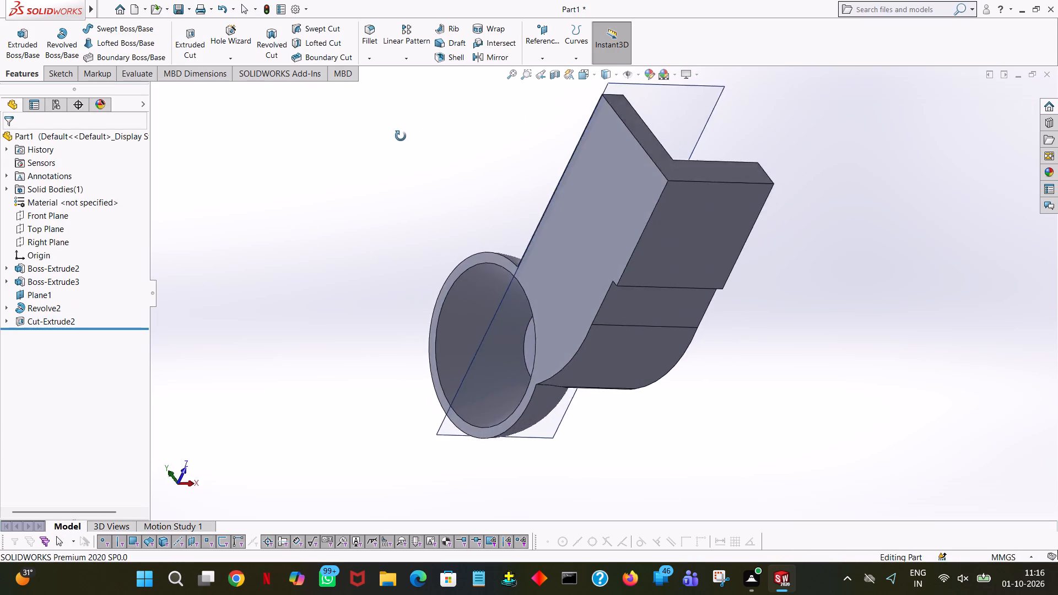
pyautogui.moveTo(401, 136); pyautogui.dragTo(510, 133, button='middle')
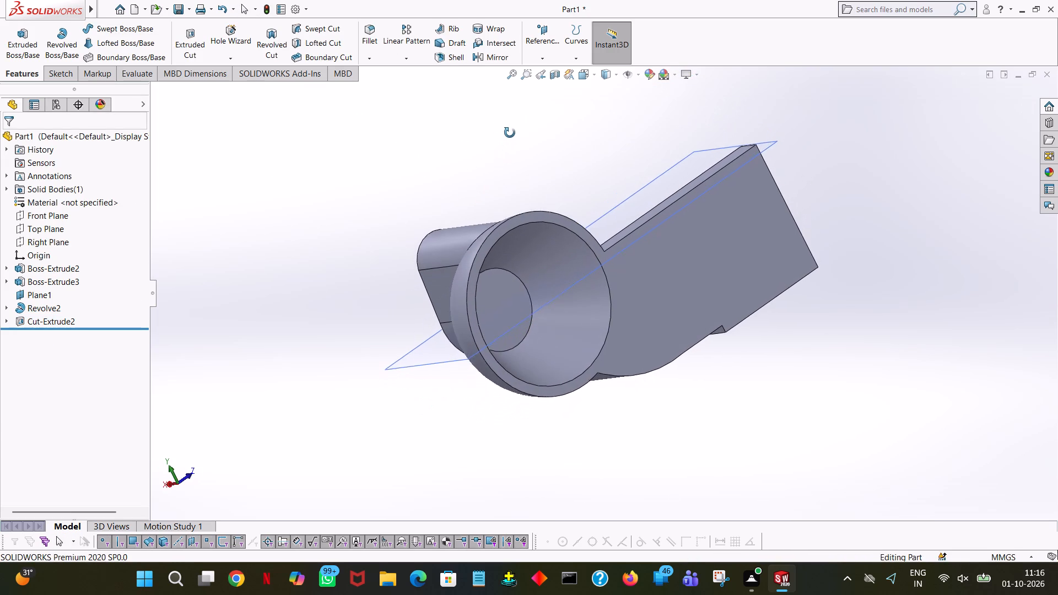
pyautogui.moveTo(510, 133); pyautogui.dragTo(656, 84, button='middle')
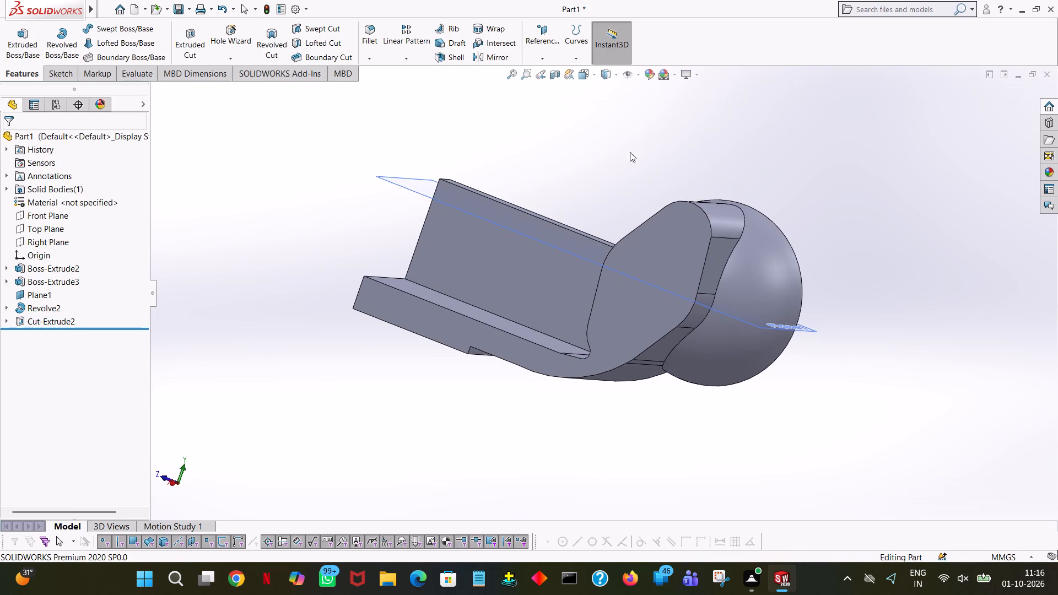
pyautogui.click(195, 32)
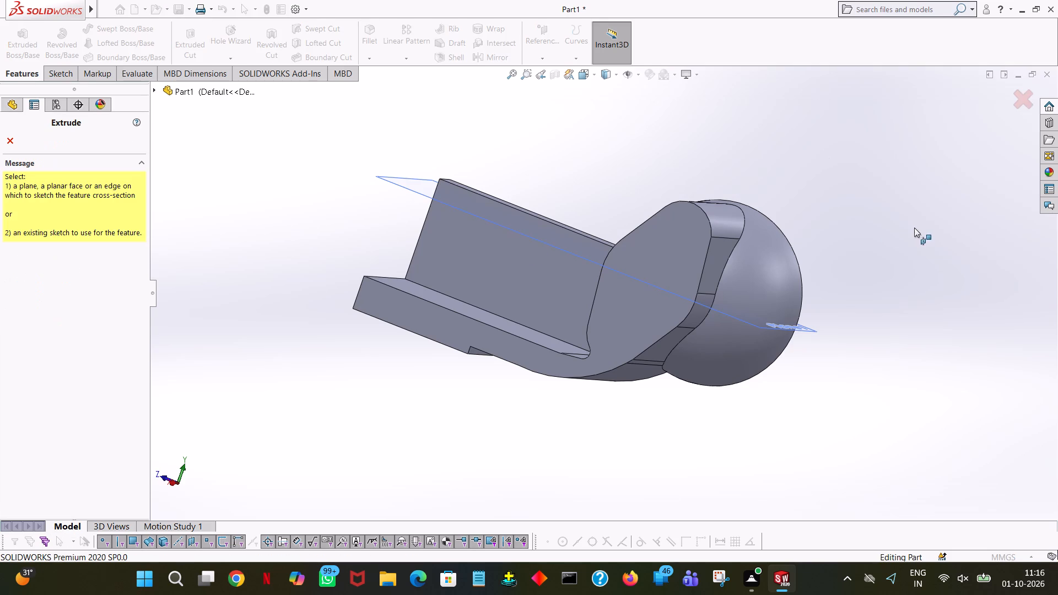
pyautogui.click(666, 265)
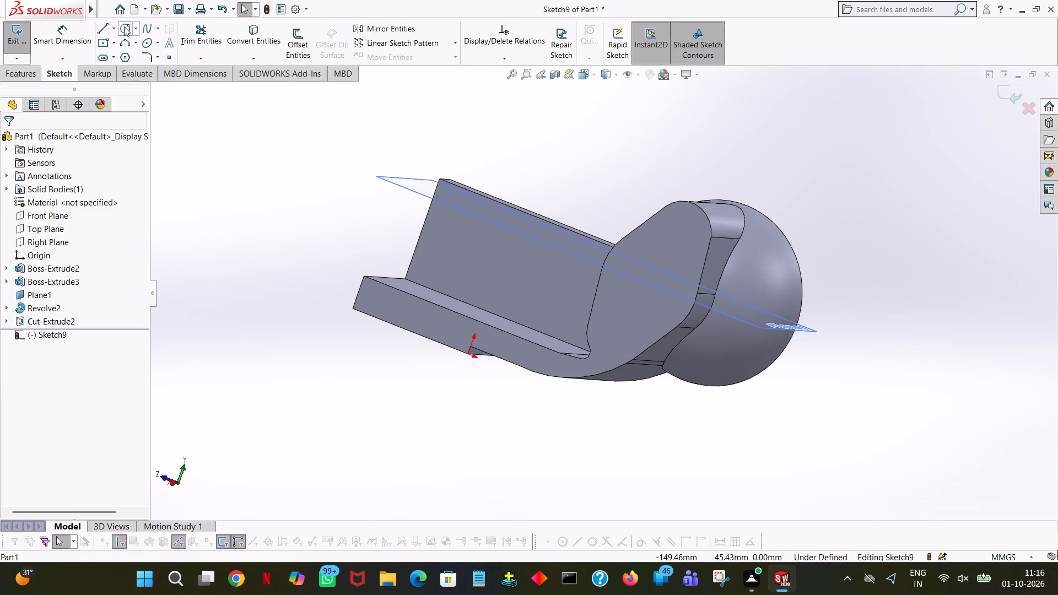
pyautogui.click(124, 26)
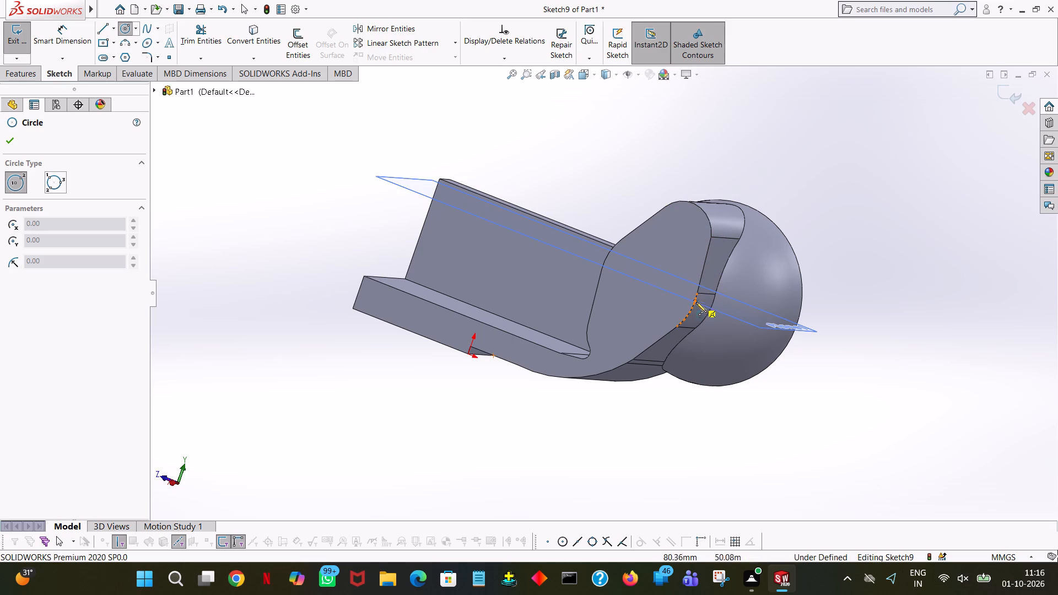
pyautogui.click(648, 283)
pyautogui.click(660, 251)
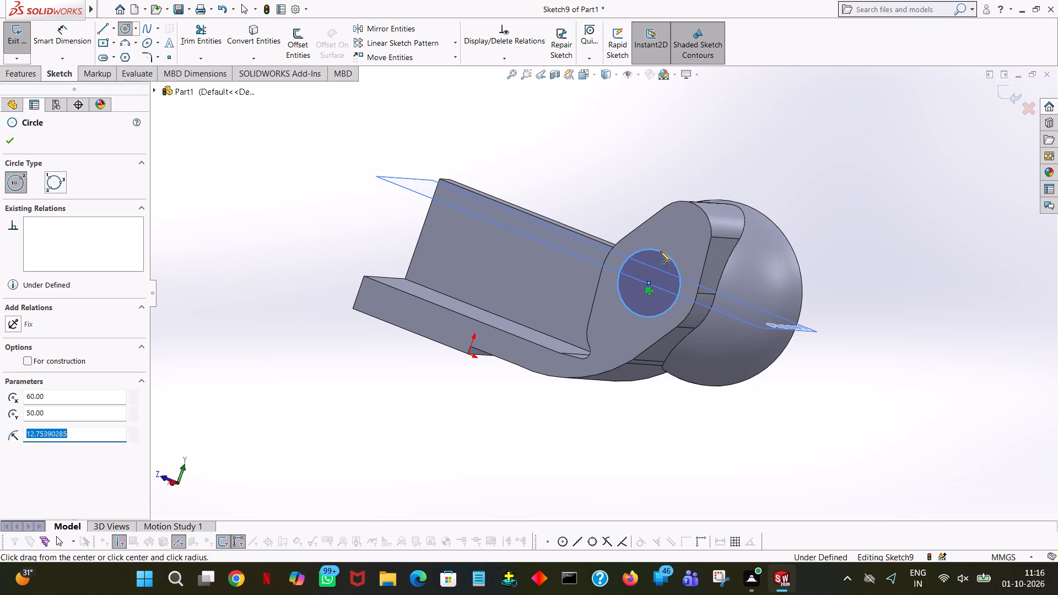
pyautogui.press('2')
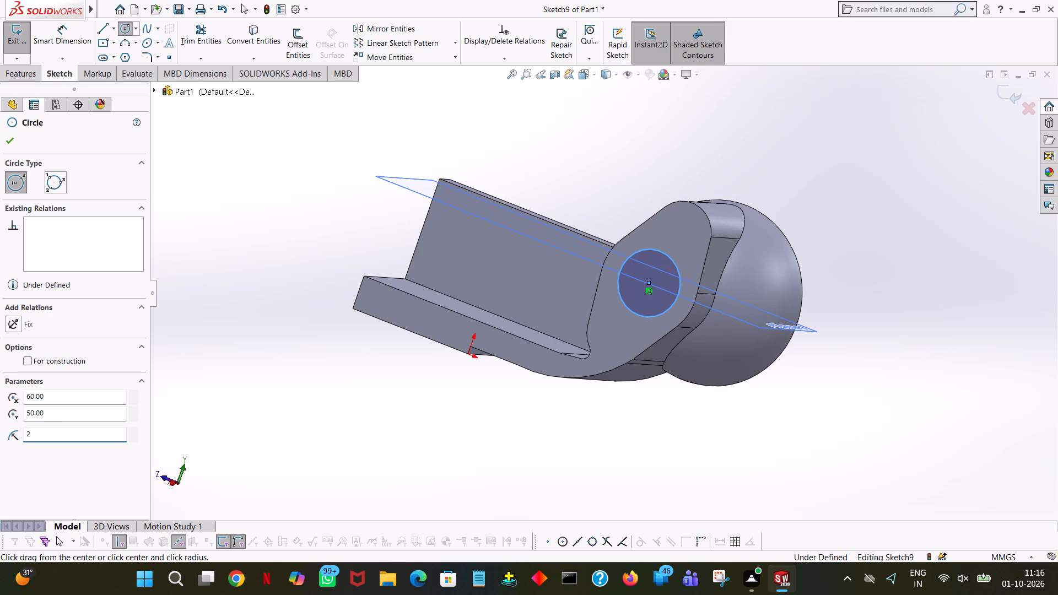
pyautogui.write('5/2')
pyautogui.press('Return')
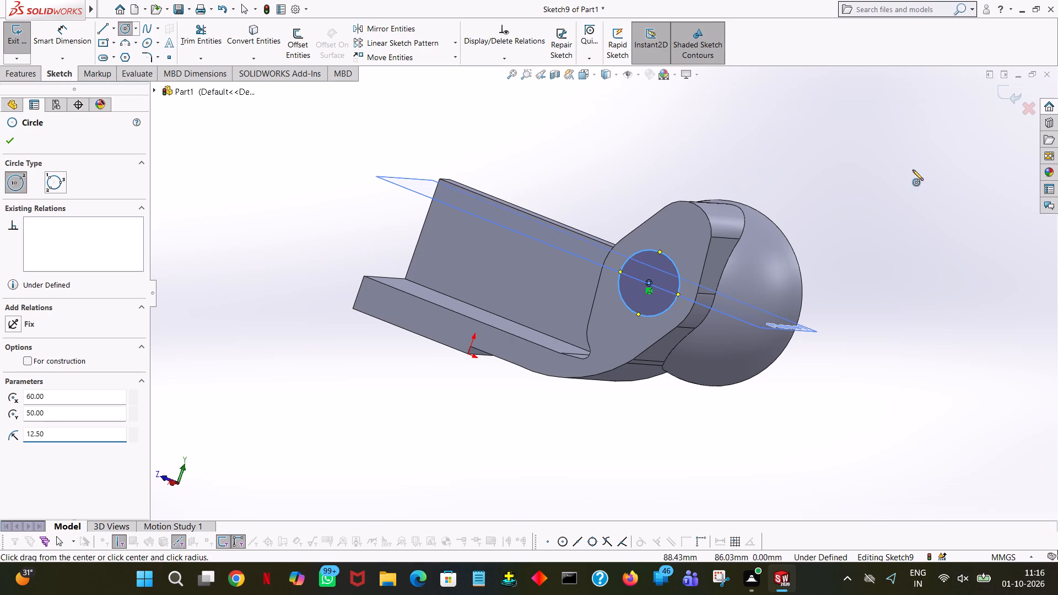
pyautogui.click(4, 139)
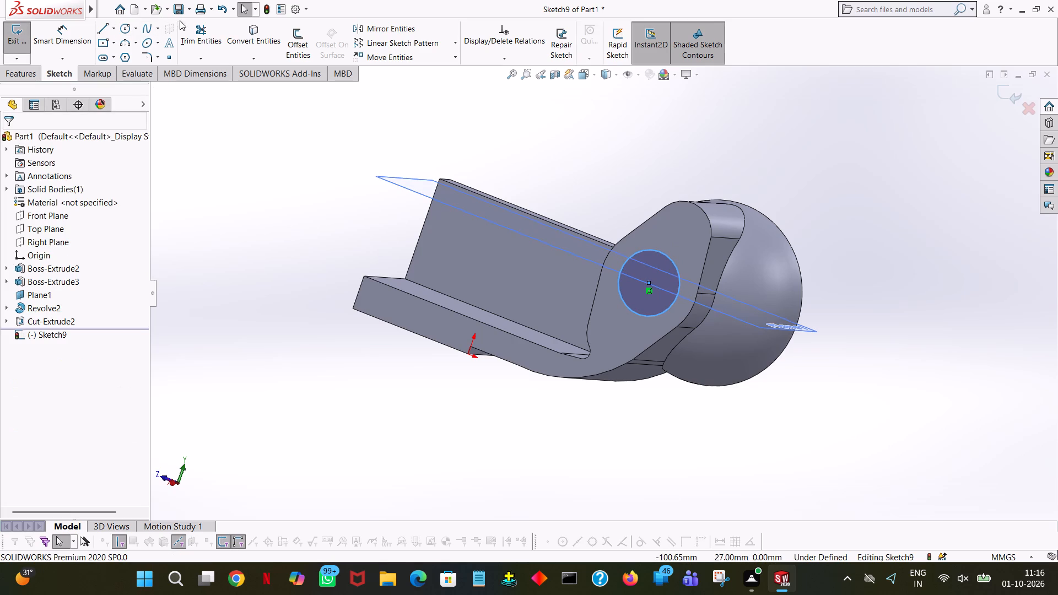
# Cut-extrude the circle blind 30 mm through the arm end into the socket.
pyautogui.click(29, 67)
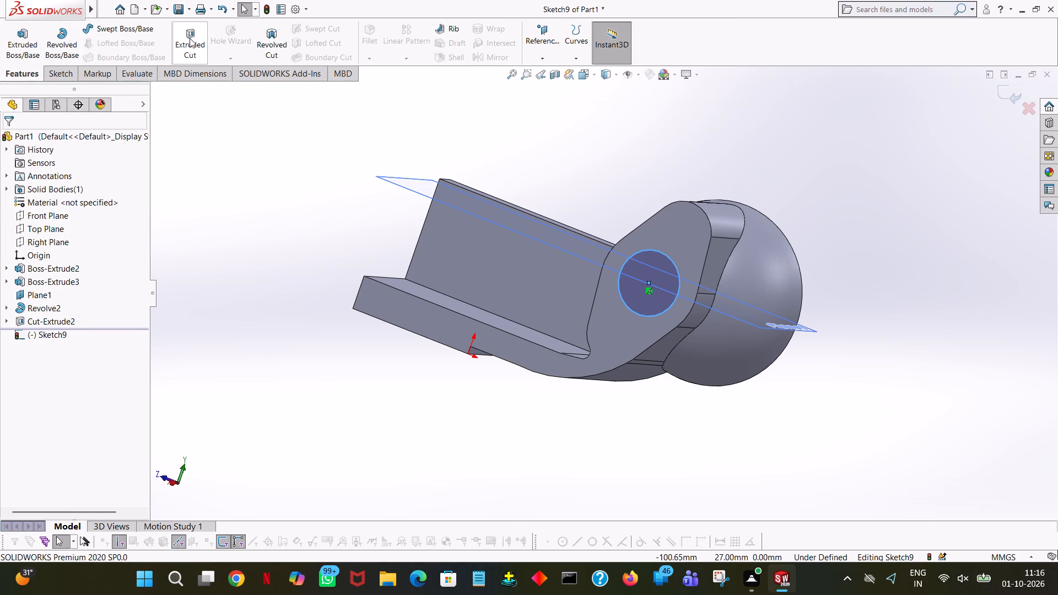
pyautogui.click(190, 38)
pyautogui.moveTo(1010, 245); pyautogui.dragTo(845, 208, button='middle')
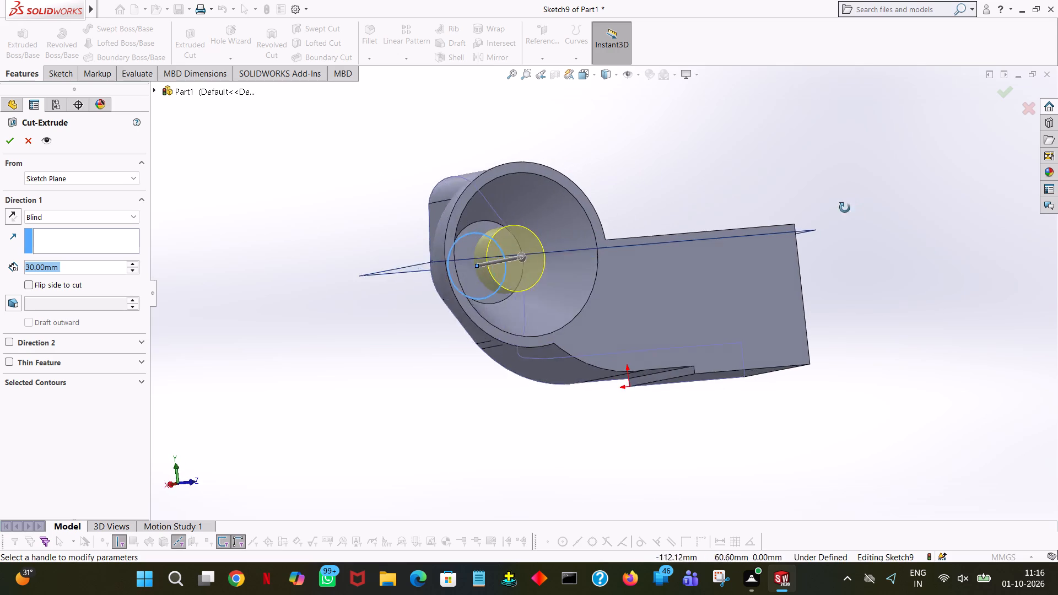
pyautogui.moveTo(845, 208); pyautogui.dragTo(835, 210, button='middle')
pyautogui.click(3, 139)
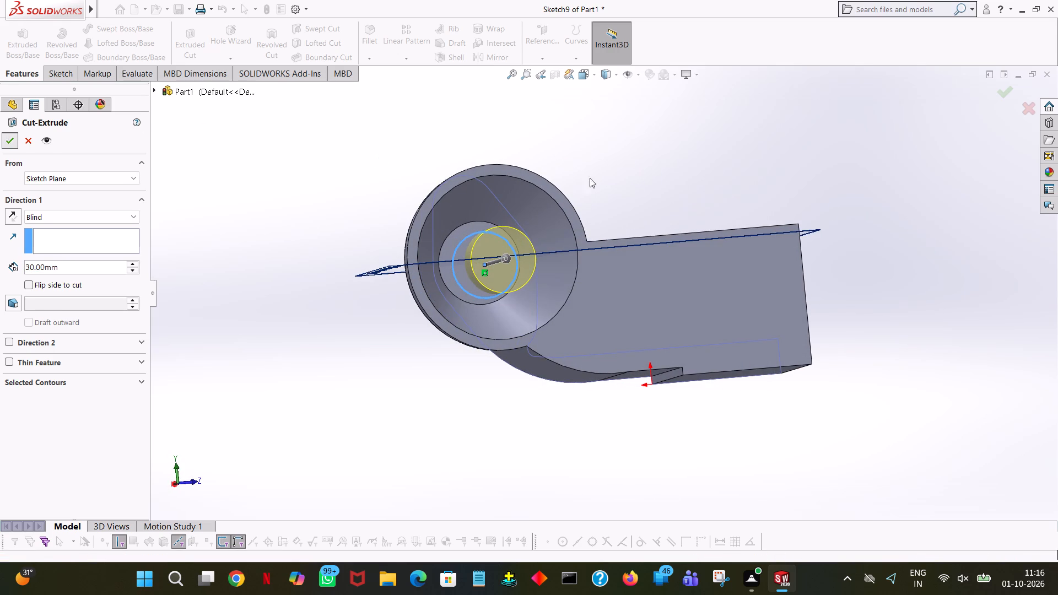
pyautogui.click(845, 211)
# Examine from several angles how the circular hole in the arm end meets the conical socket and dome.
pyautogui.moveTo(906, 214); pyautogui.dragTo(908, 213, button='middle')
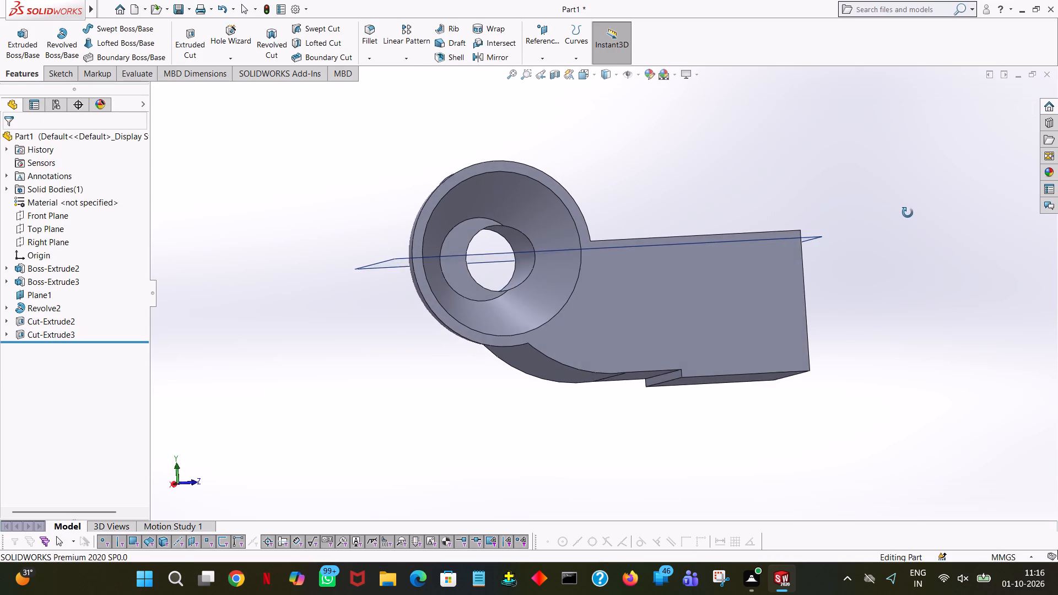
pyautogui.moveTo(908, 213); pyautogui.dragTo(911, 239, button='middle')
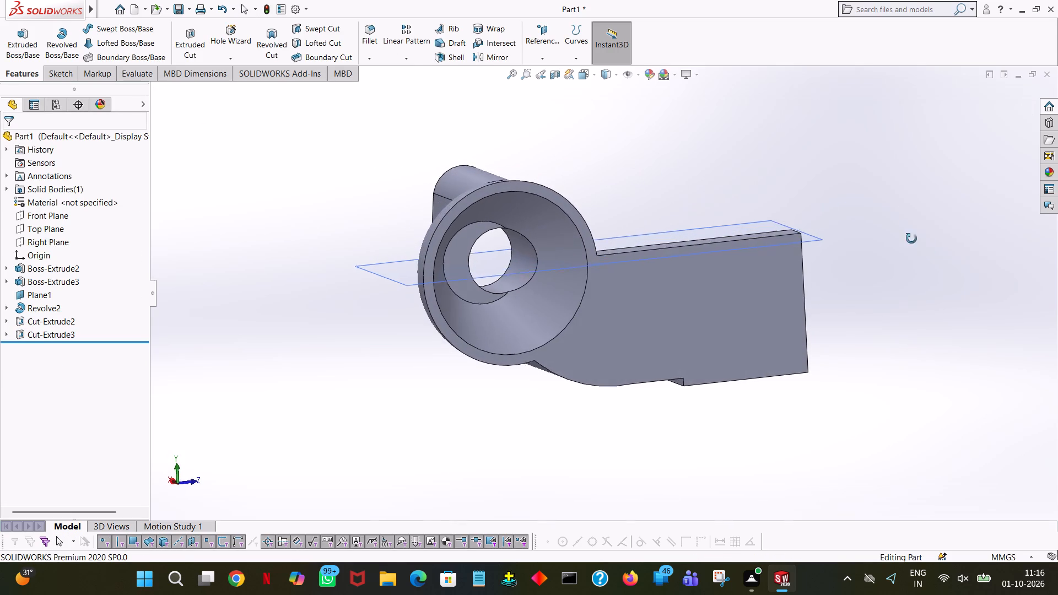
pyautogui.moveTo(911, 239); pyautogui.dragTo(1019, 309, button='middle')
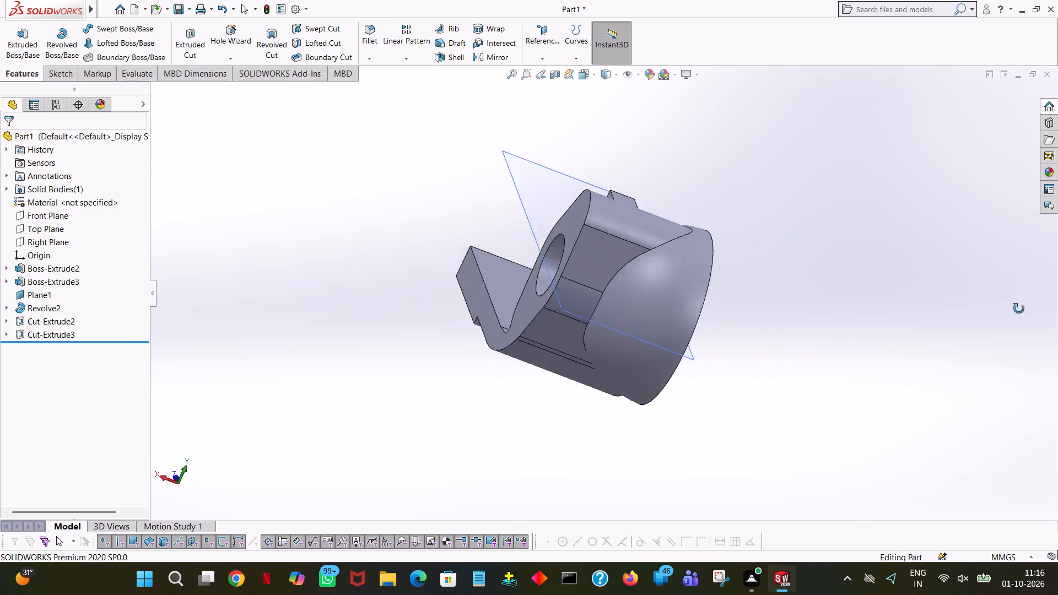
pyautogui.moveTo(1019, 309); pyautogui.dragTo(877, 276, button='middle')
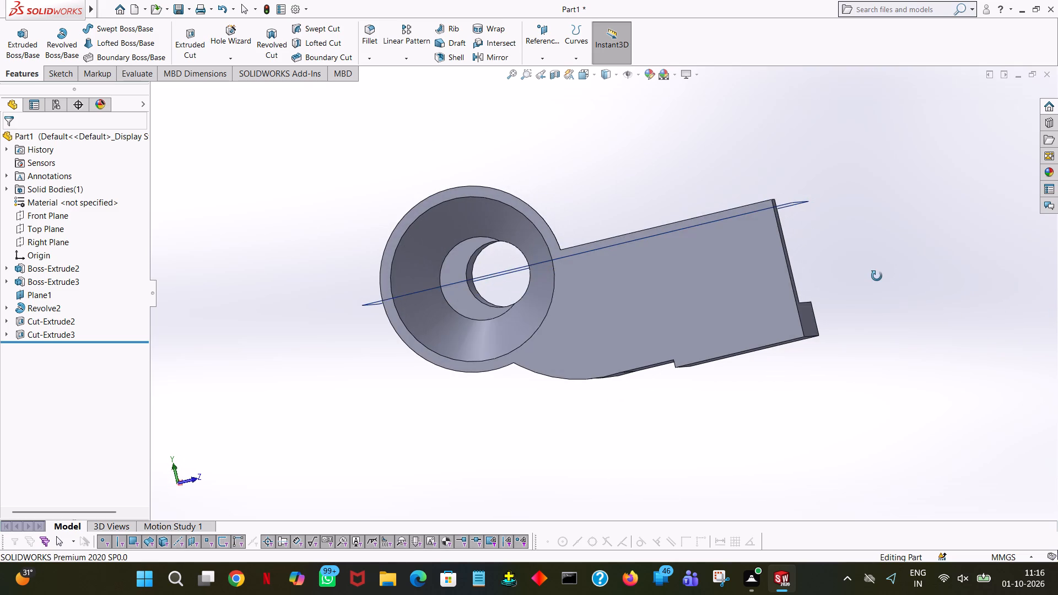
pyautogui.moveTo(877, 276); pyautogui.dragTo(1057, 247, button='middle')
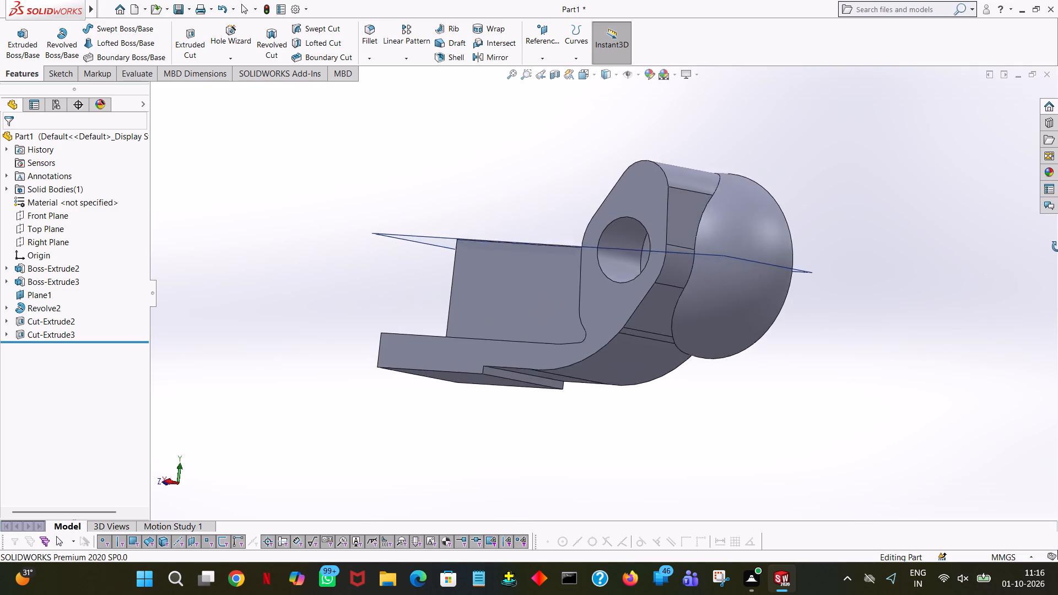
pyautogui.moveTo(1057, 247); pyautogui.dragTo(1057, 367, button='middle')
pyautogui.moveTo(853, 424); pyautogui.dragTo(902, 381, button='middle')
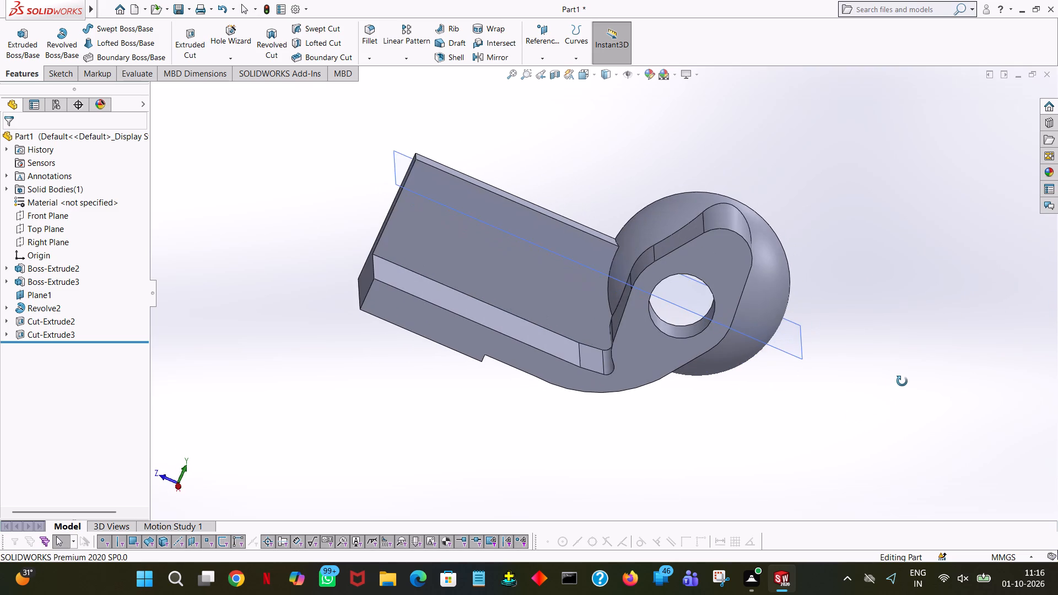
pyautogui.moveTo(902, 381); pyautogui.dragTo(916, 385, button='middle')
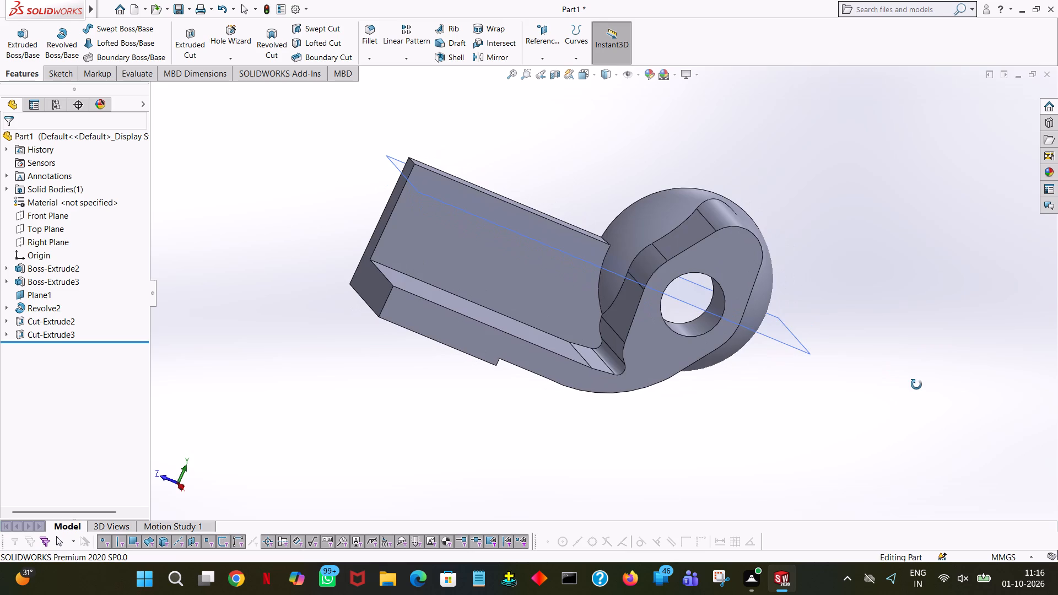
pyautogui.moveTo(916, 385); pyautogui.dragTo(904, 340, button='middle')
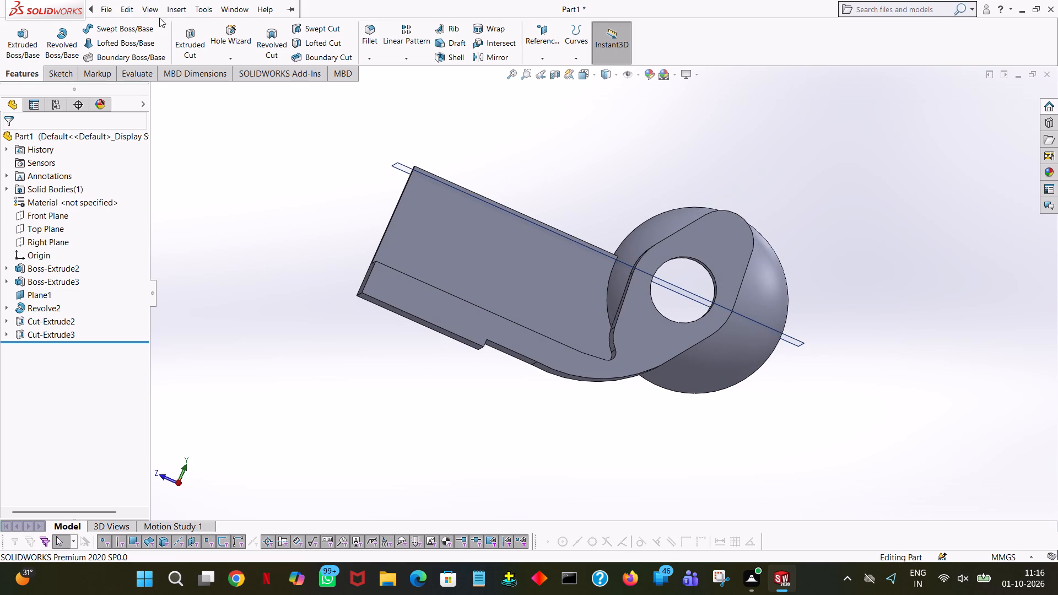
pyautogui.click(383, 111)
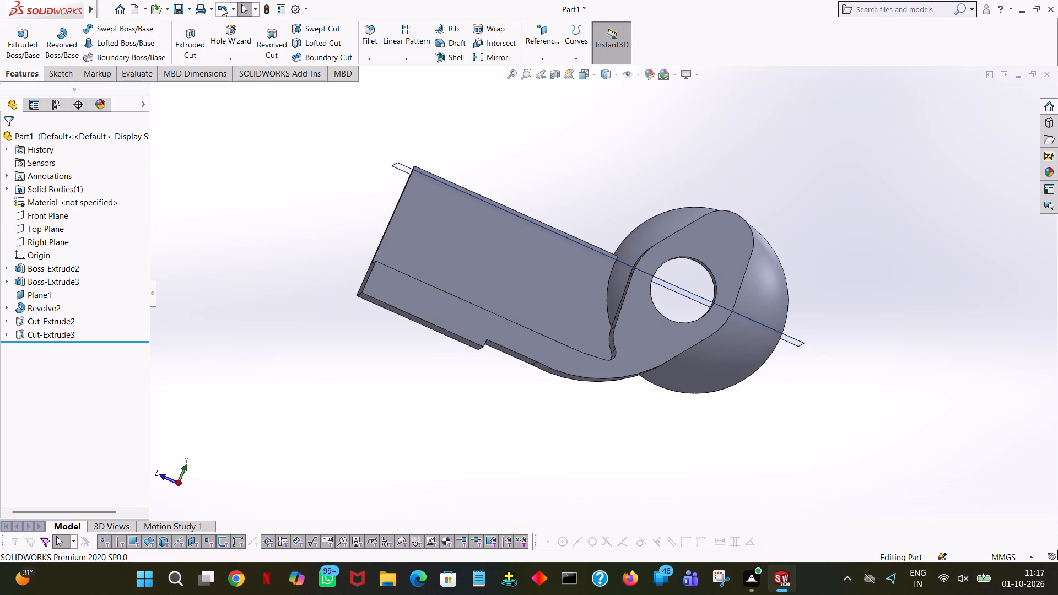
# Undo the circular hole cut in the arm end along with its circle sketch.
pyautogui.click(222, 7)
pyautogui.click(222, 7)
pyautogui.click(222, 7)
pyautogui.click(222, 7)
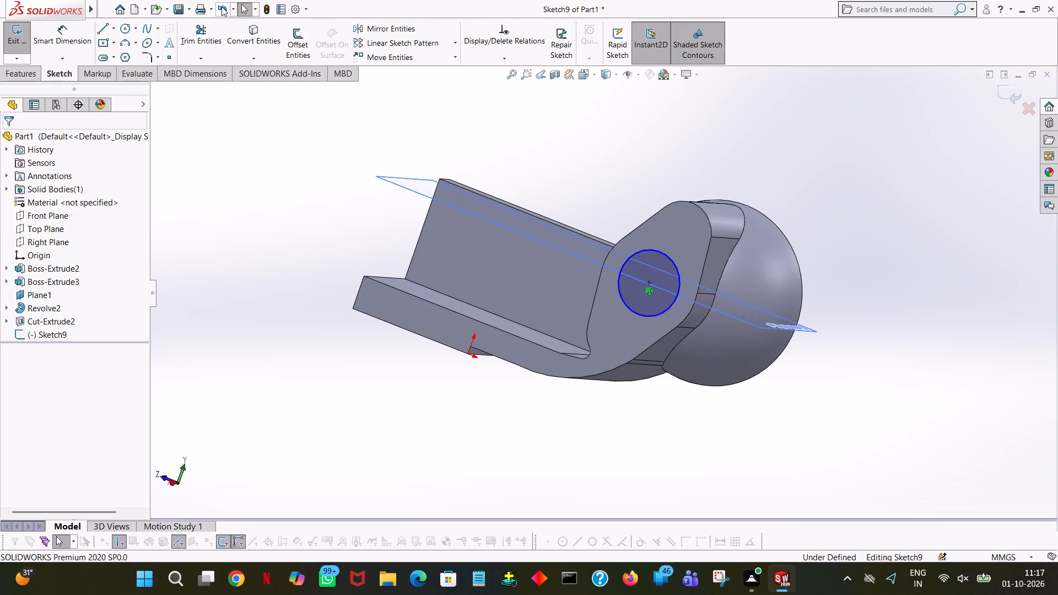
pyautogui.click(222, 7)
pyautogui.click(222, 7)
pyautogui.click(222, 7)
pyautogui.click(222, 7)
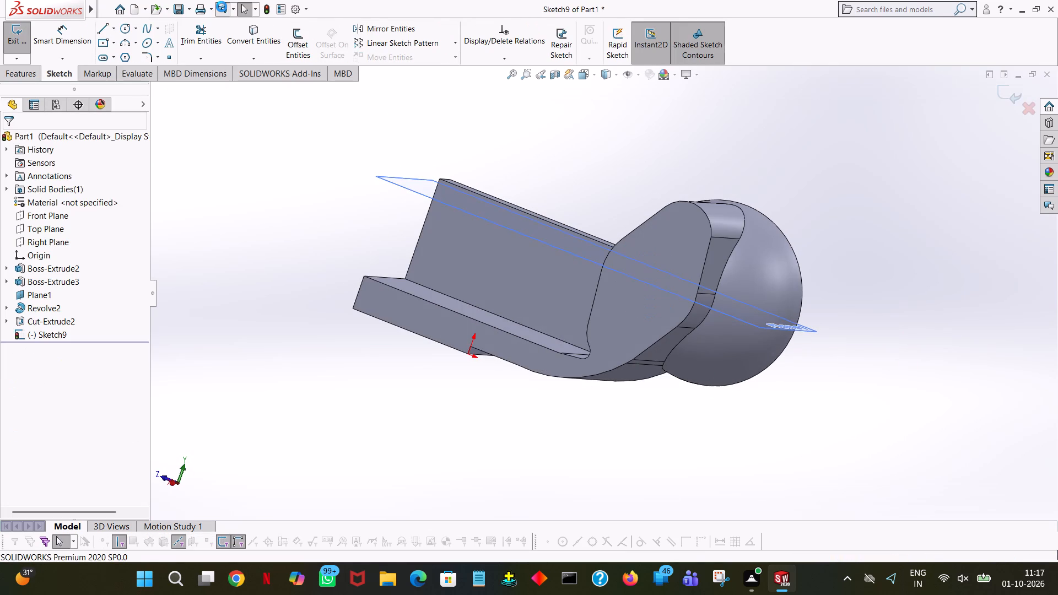
# Undo the socket cut and dome revolve, returning to the open quarter-circle profile sketch on Plane1.
pyautogui.click(222, 7)
pyautogui.click(222, 7)
pyautogui.click(222, 7)
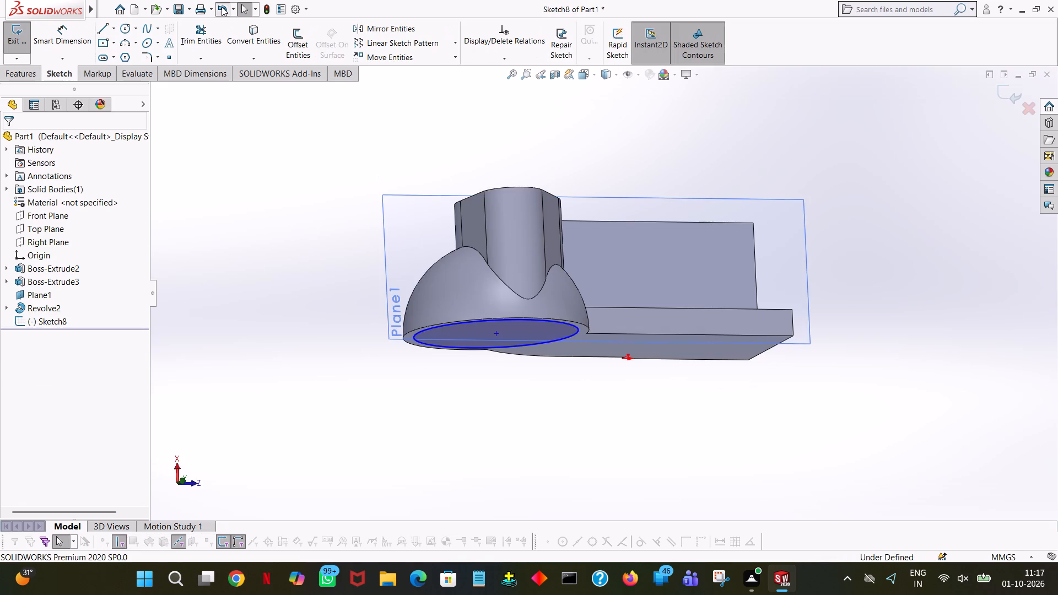
pyautogui.click(222, 7)
pyautogui.click(222, 7)
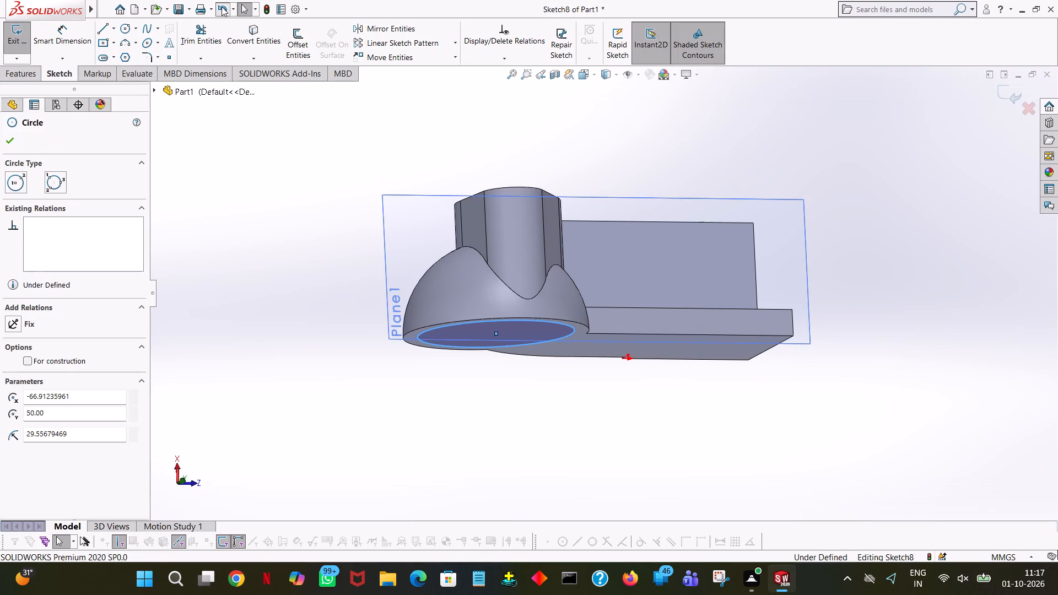
pyautogui.click(222, 7)
pyautogui.click(222, 7)
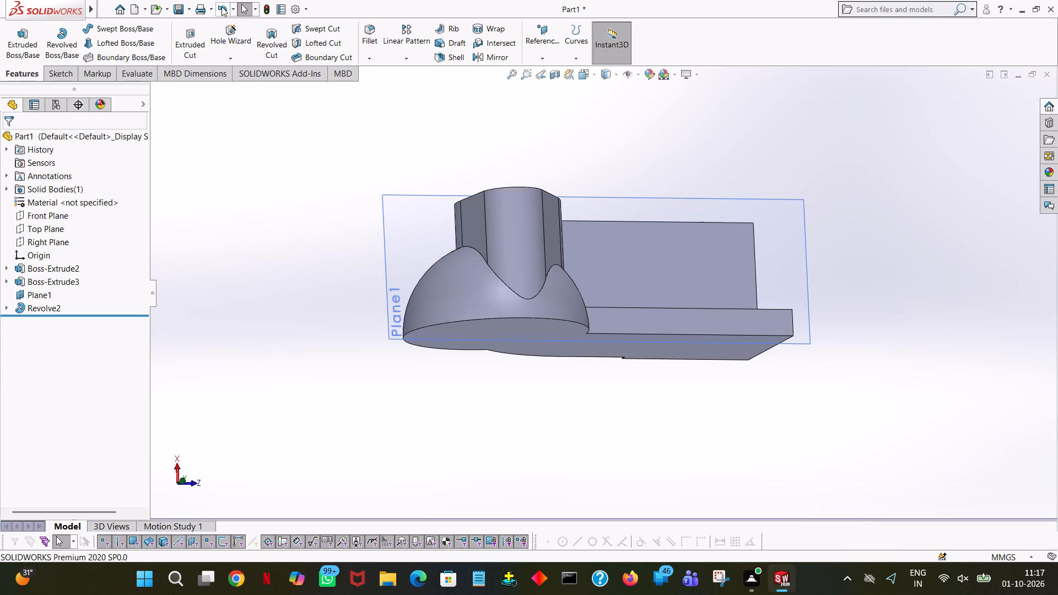
pyautogui.click(222, 7)
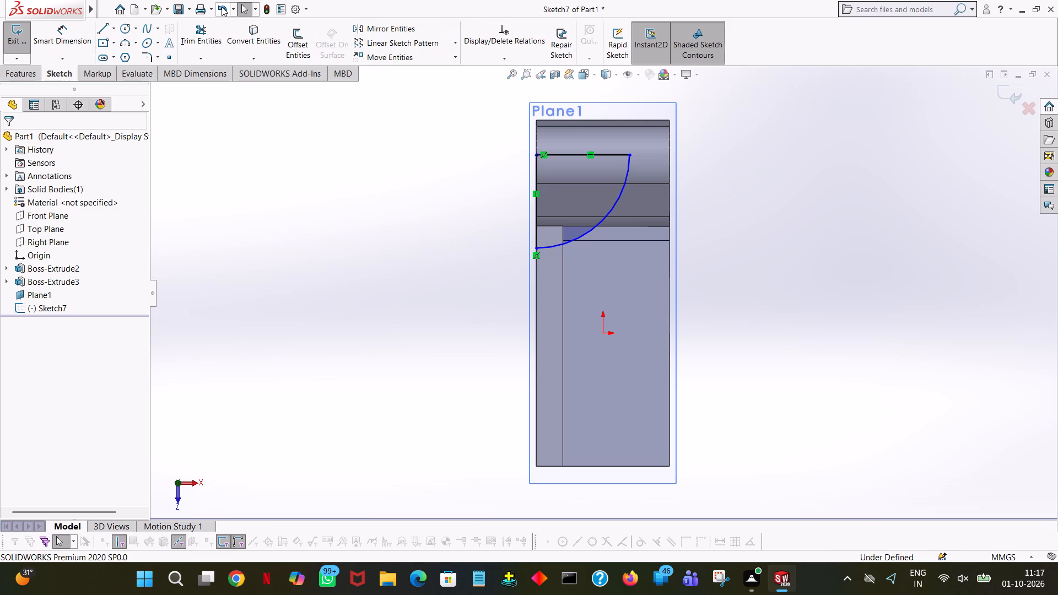
# Examine from several angles how the quarter-circle profile sits relative to the bracket's rounded arm end.
pyautogui.keyDown('ctrl'); pyautogui.moveTo(388, 192); pyautogui.dragTo(388, 224, button='middle'); pyautogui.keyUp('ctrl')
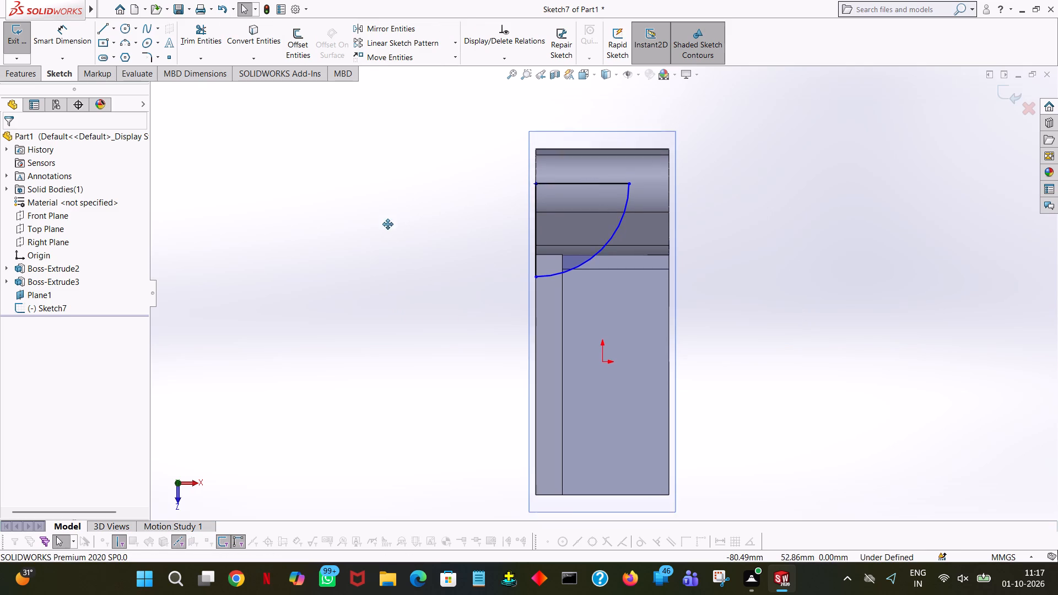
pyautogui.keyDown('ctrl'); pyautogui.moveTo(388, 224); pyautogui.dragTo(377, 245, button='middle'); pyautogui.keyUp('ctrl')
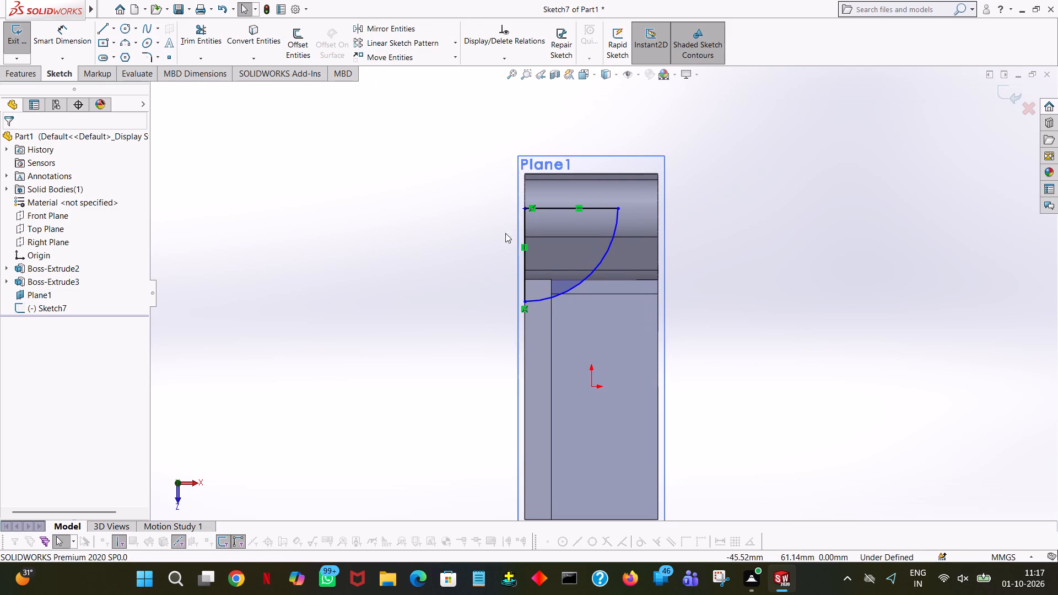
pyautogui.moveTo(679, 255); pyautogui.dragTo(611, 254, button='middle')
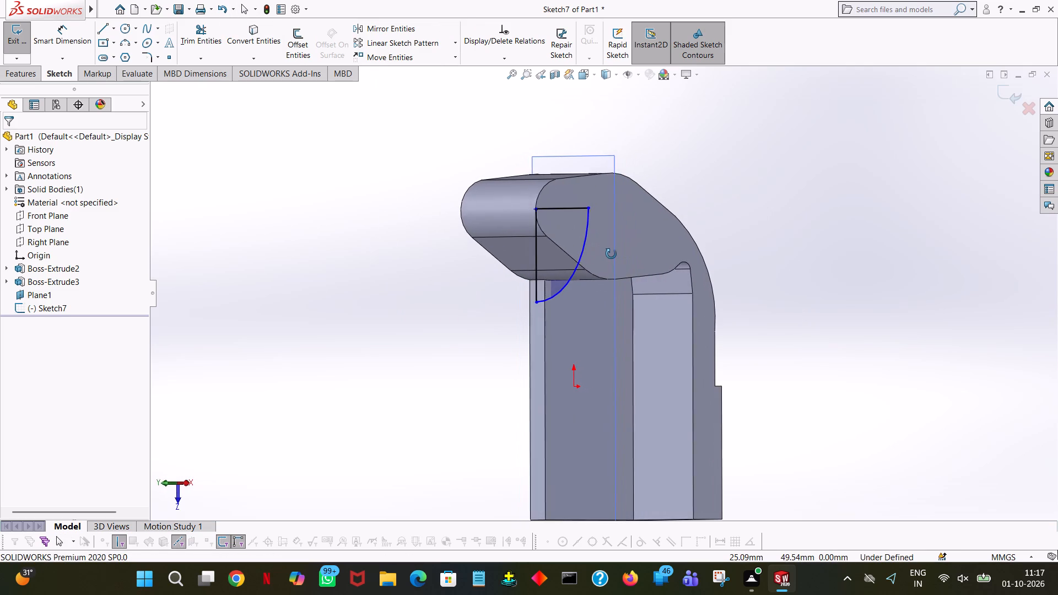
pyautogui.moveTo(611, 254); pyautogui.dragTo(598, 256, button='middle')
pyautogui.moveTo(629, 256); pyautogui.dragTo(670, 257, button='middle')
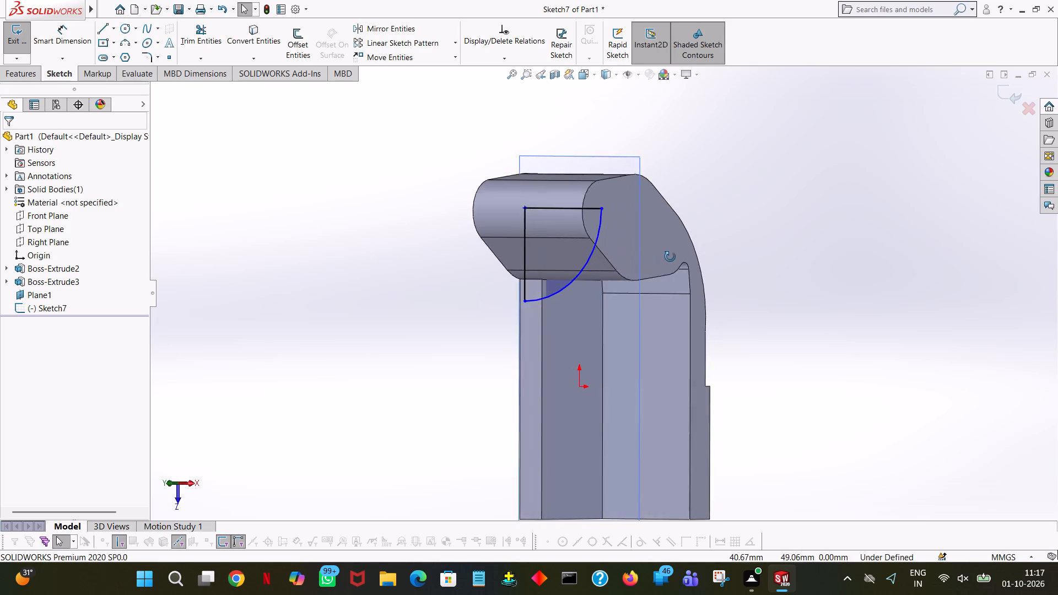
pyautogui.moveTo(670, 257); pyautogui.dragTo(702, 266, button='middle')
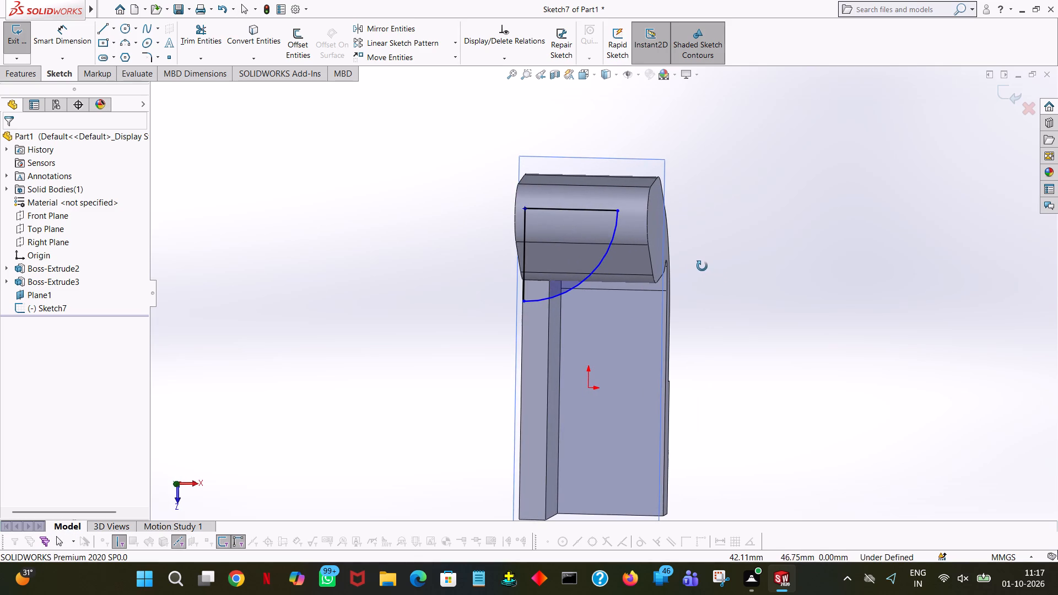
pyautogui.moveTo(702, 266); pyautogui.dragTo(712, 278, button='middle')
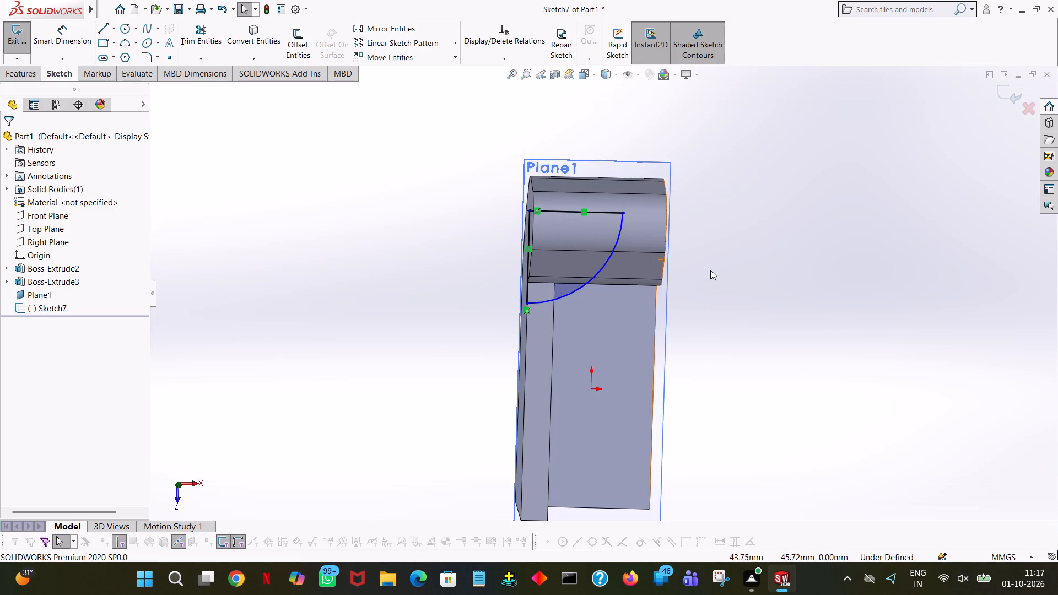
pyautogui.click(413, 214)
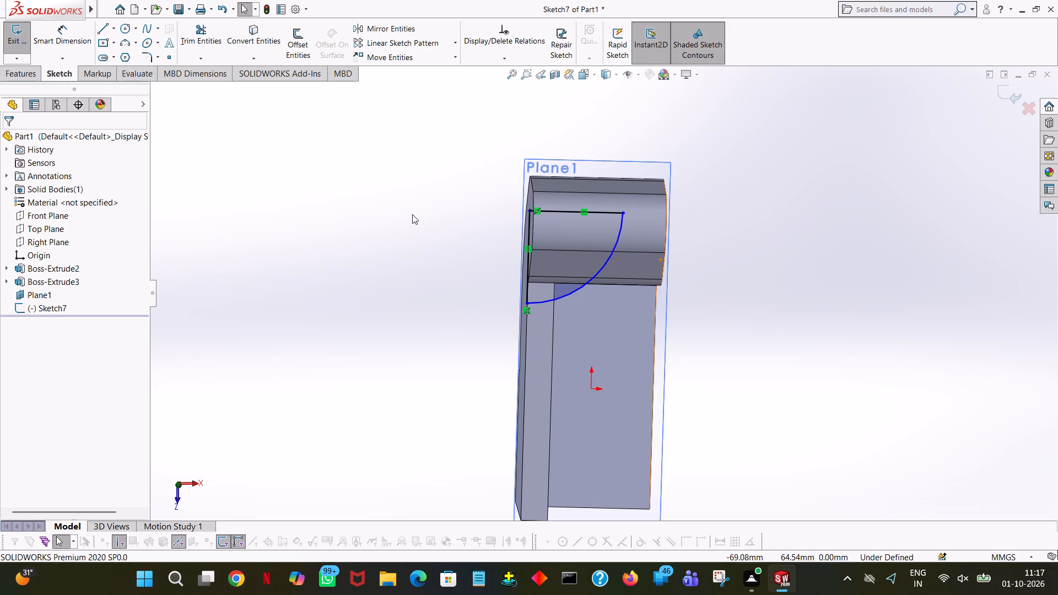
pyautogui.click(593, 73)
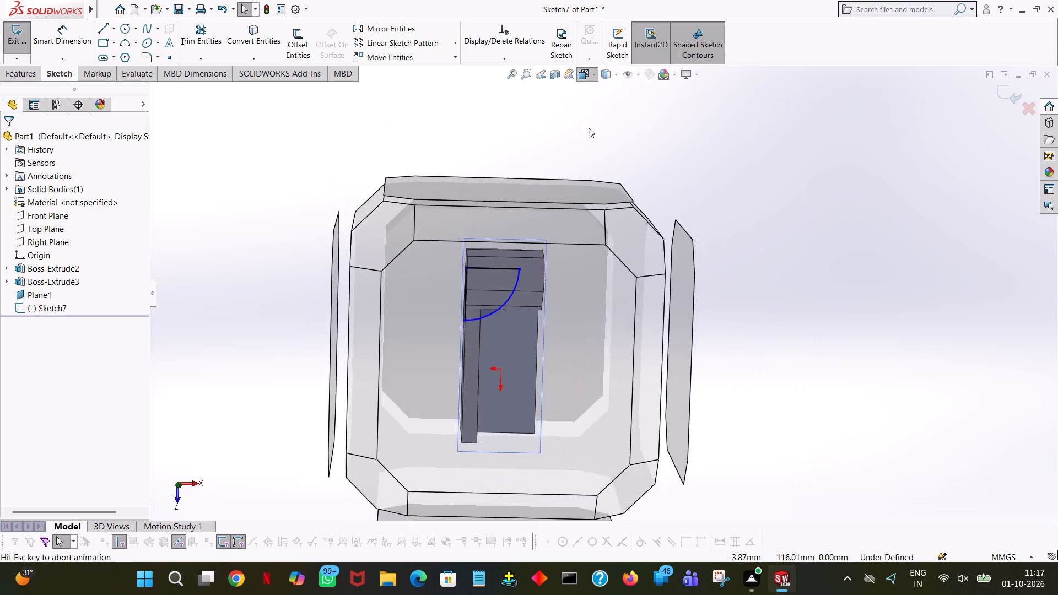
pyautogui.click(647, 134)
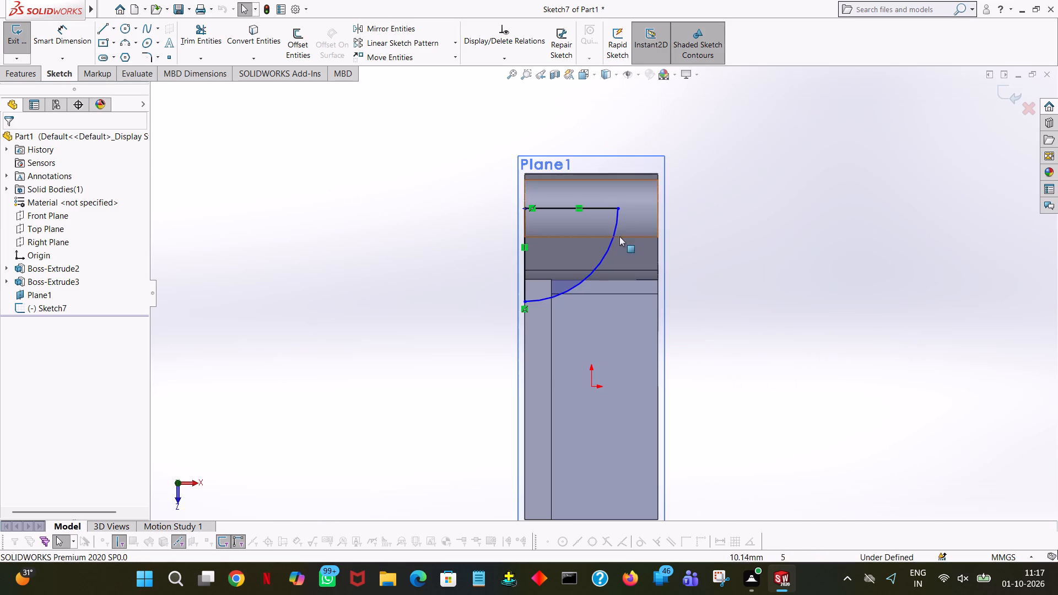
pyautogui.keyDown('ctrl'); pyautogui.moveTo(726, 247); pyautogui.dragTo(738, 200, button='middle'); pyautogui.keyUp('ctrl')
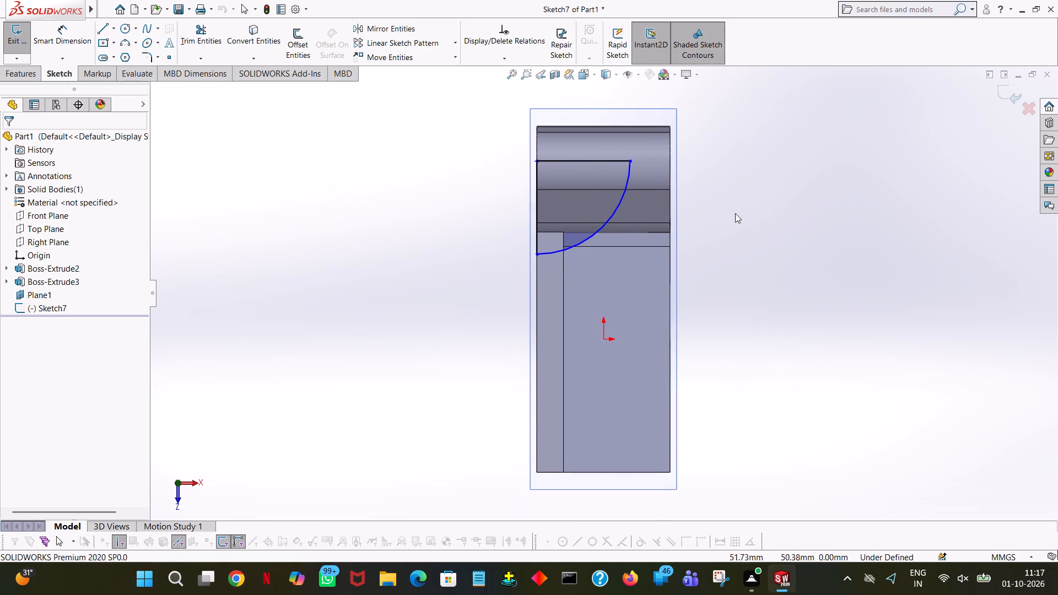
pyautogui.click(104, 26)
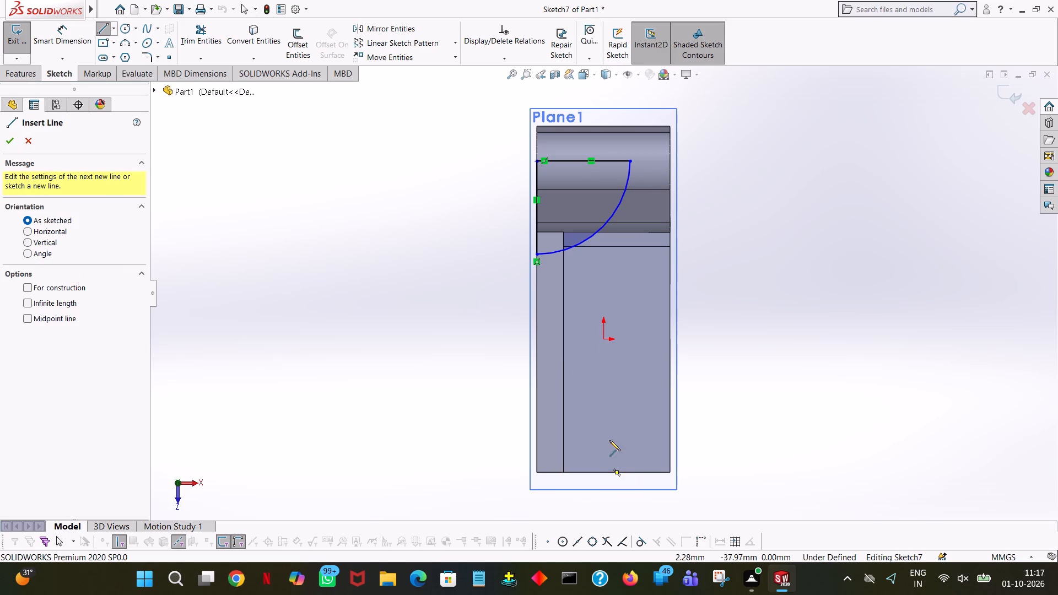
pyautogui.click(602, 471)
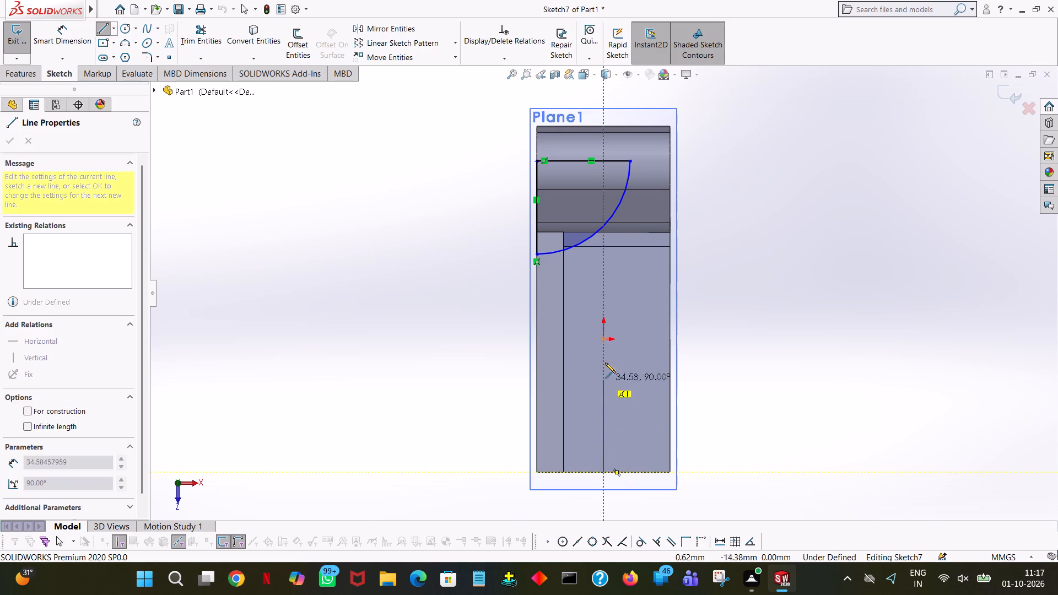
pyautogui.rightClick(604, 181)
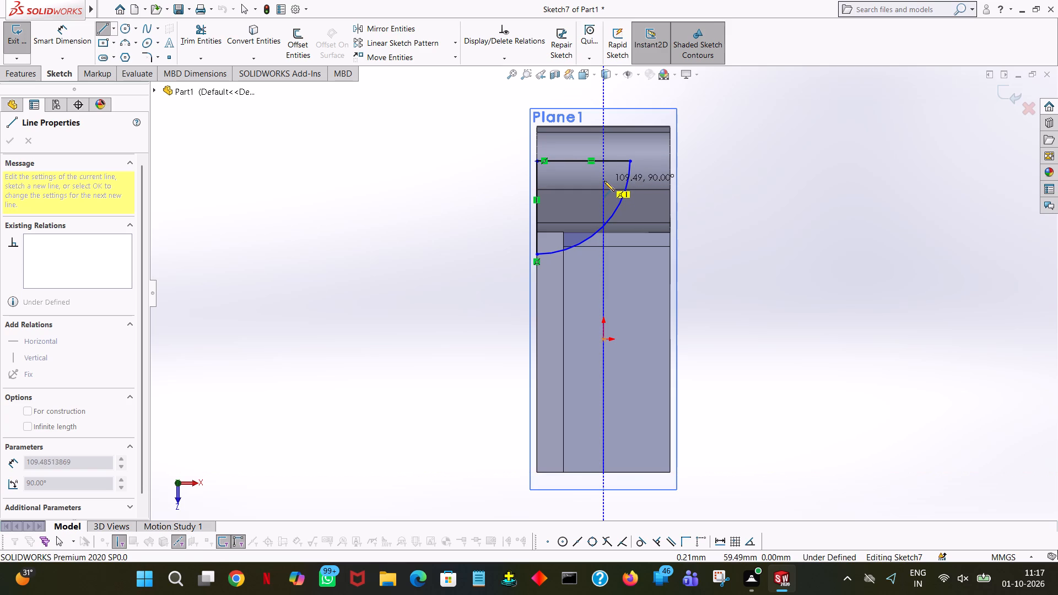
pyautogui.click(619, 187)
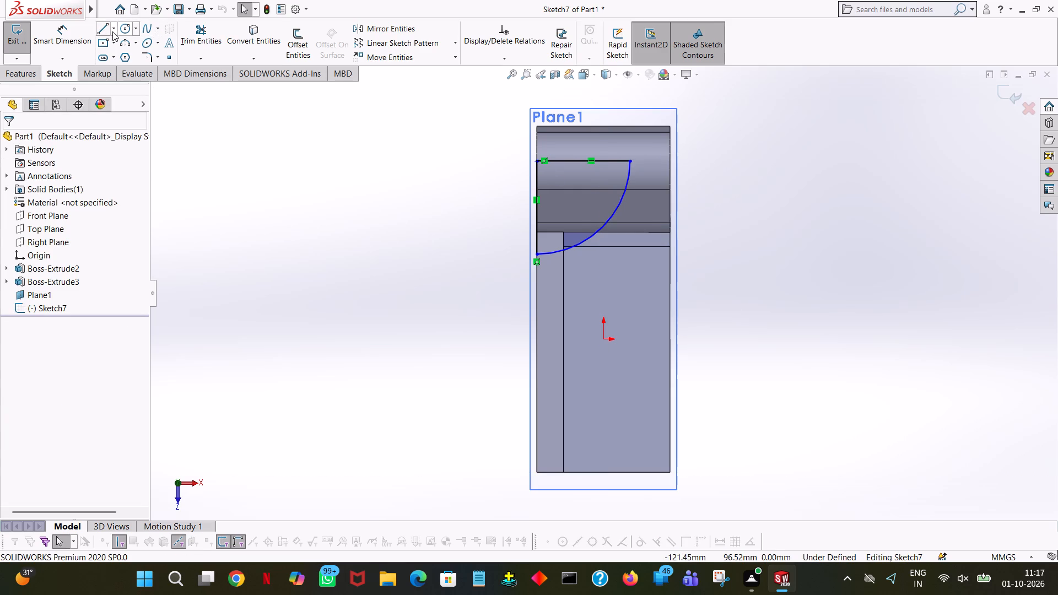
# Trim away the whole quarter-circle profile, removing both straight lines and the arc from the sketch.
pyautogui.click(202, 33)
pyautogui.click(581, 160)
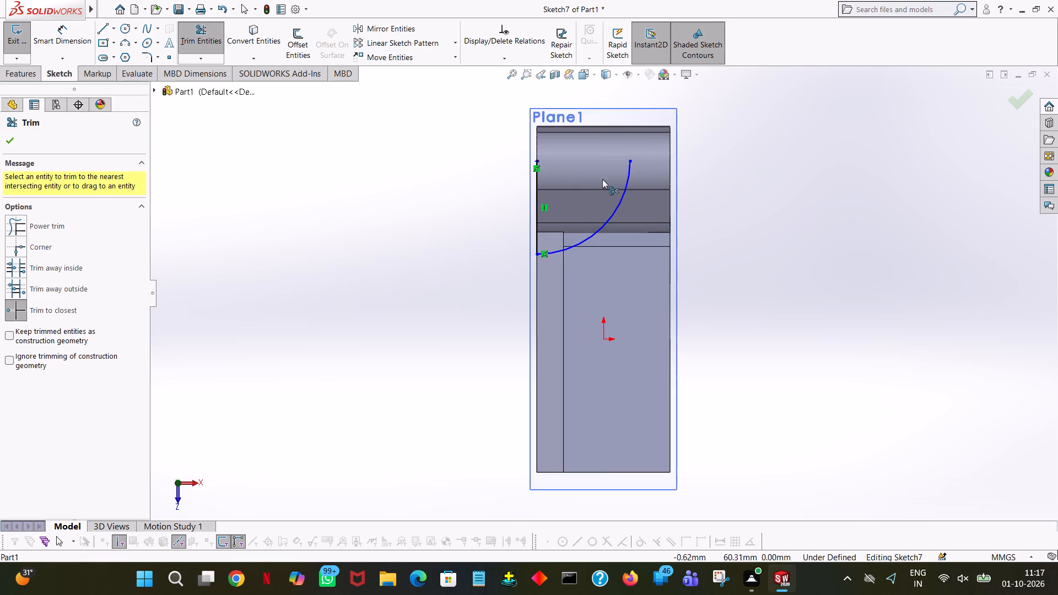
pyautogui.click(622, 204)
pyautogui.click(537, 205)
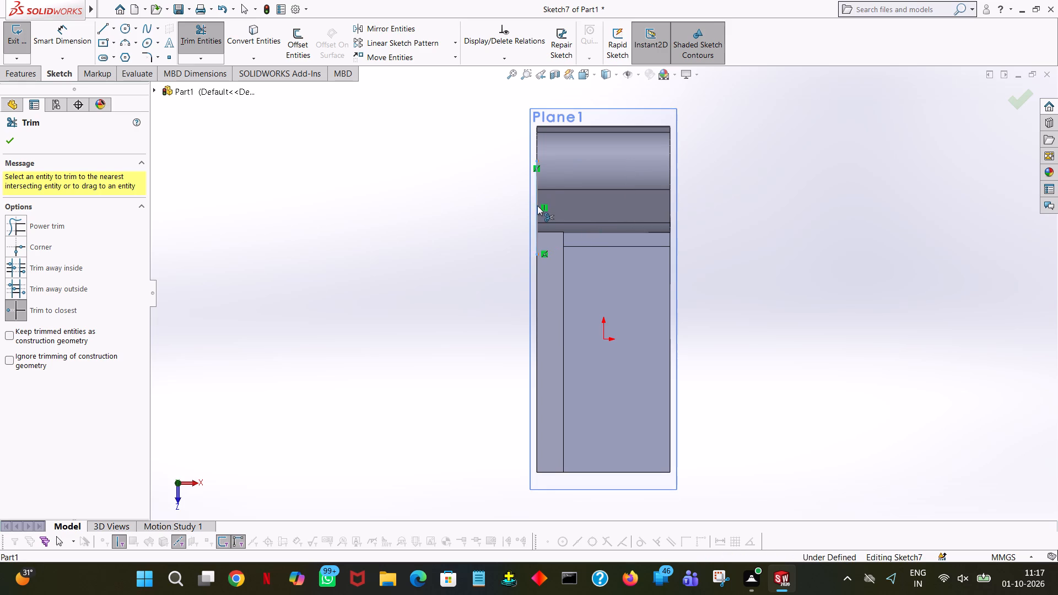
pyautogui.click(536, 283)
pyautogui.click(3, 140)
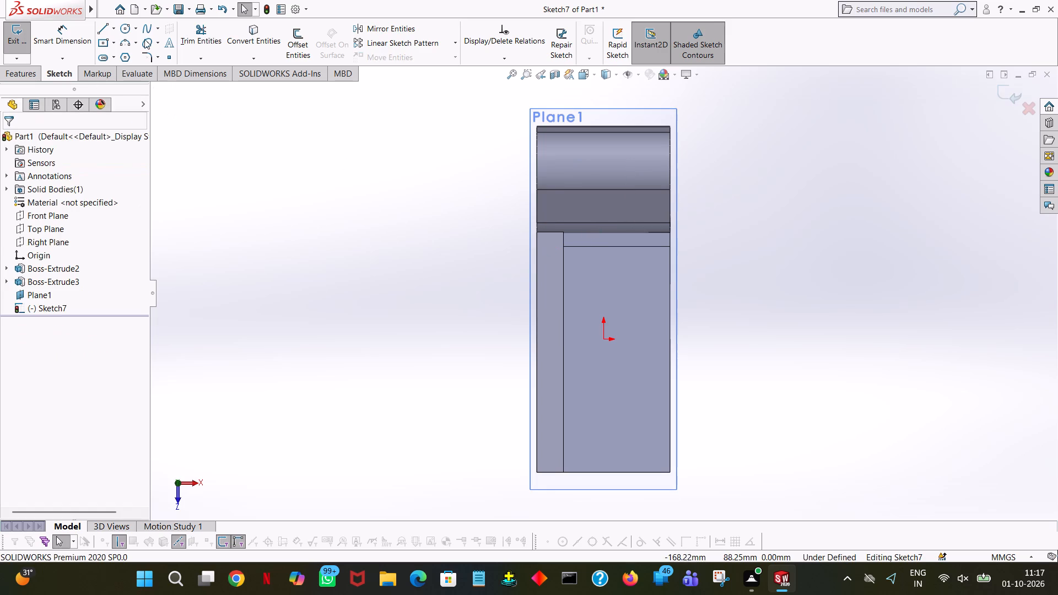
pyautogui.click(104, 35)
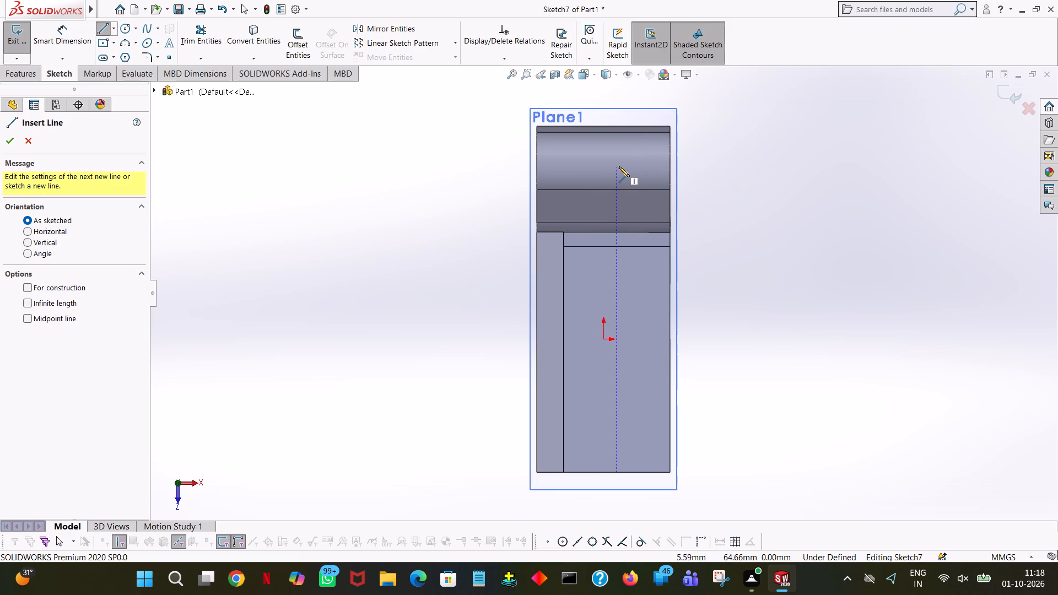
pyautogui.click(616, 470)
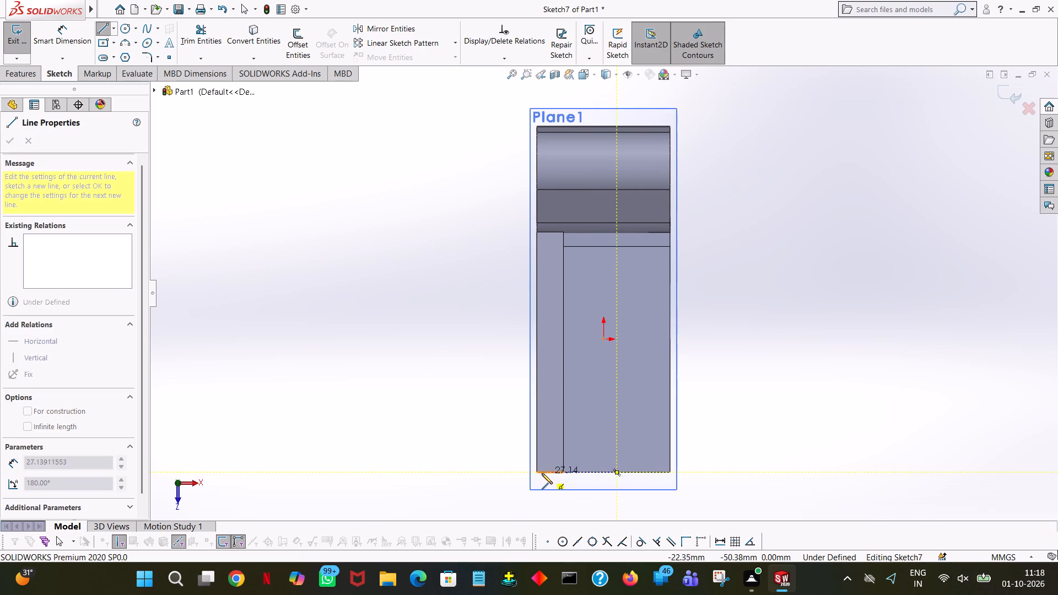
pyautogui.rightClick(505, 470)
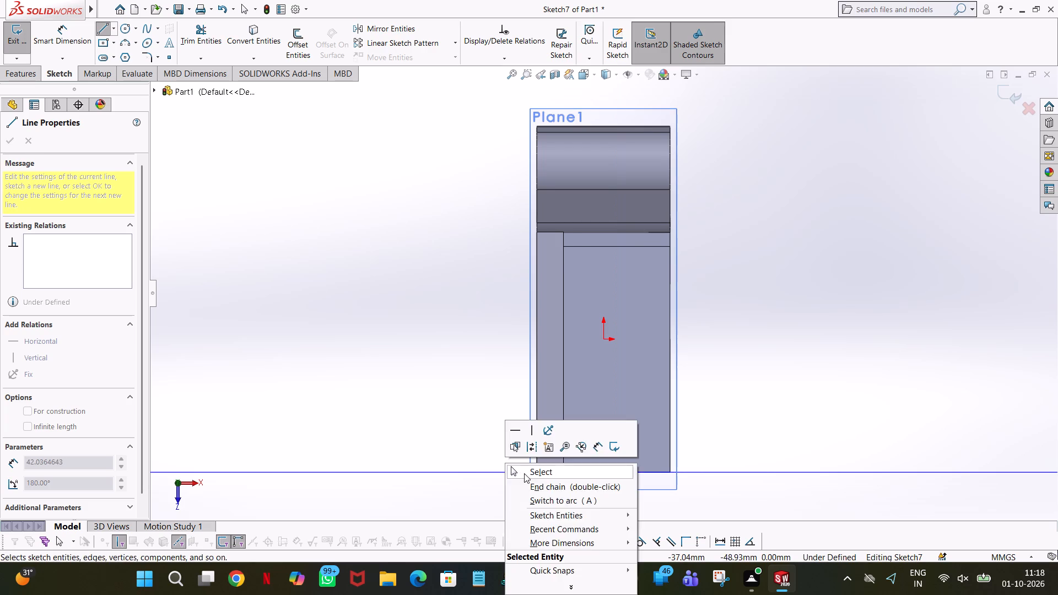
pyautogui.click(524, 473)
# Sketch a vertical reference line 110 mm long from the bracket's lower edge upward through the origin.
pyautogui.click(105, 32)
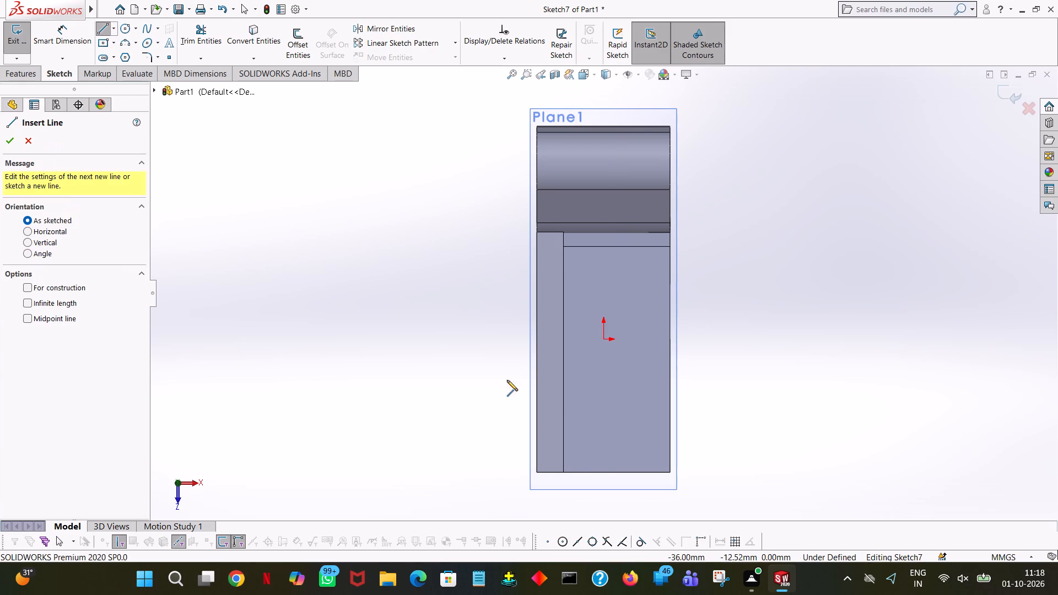
pyautogui.click(603, 472)
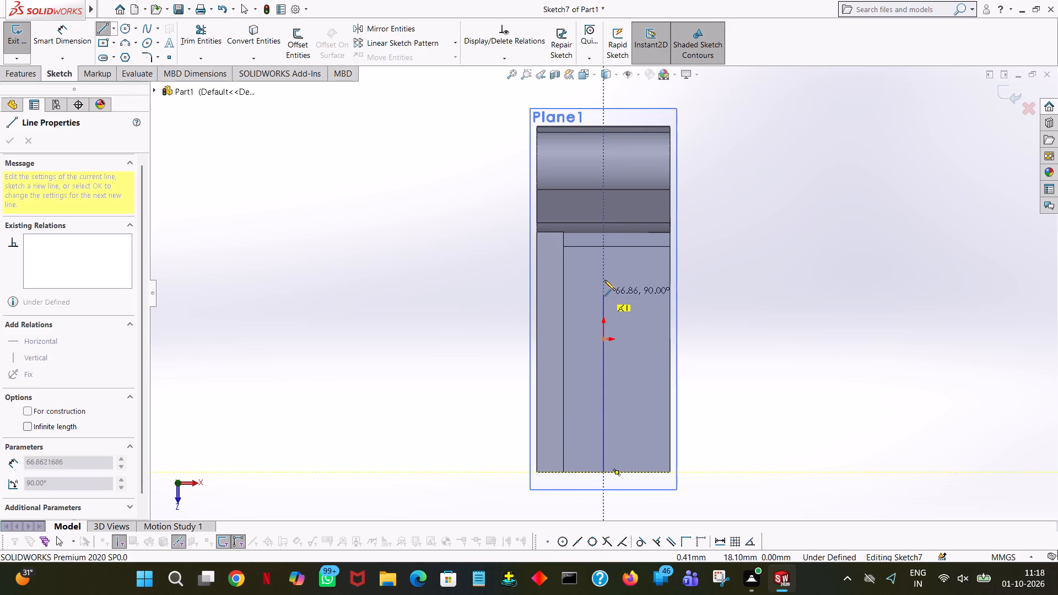
pyautogui.click(603, 195)
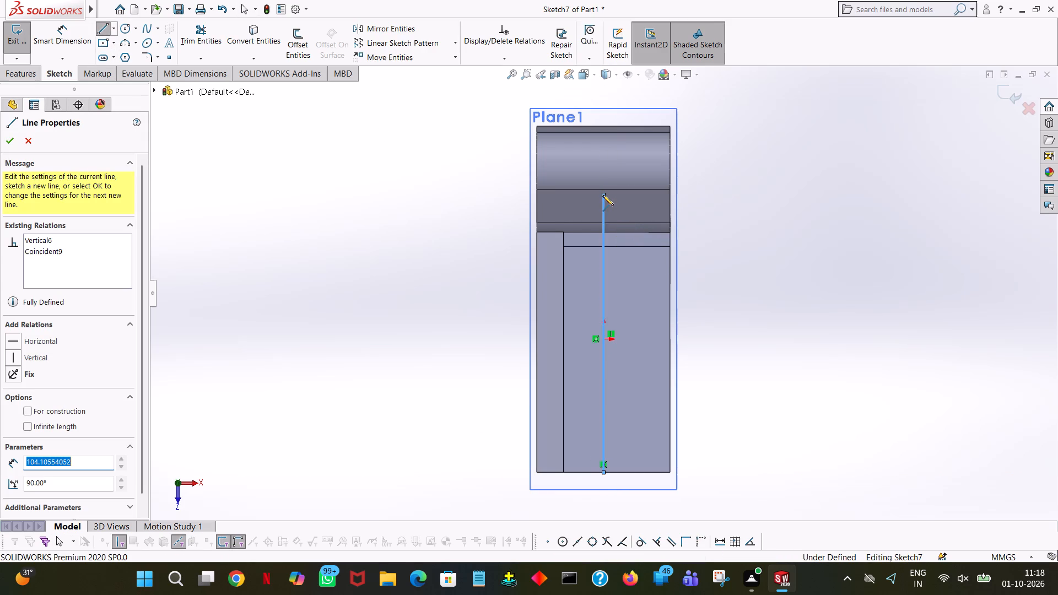
pyautogui.write('110')
pyautogui.press('Return')
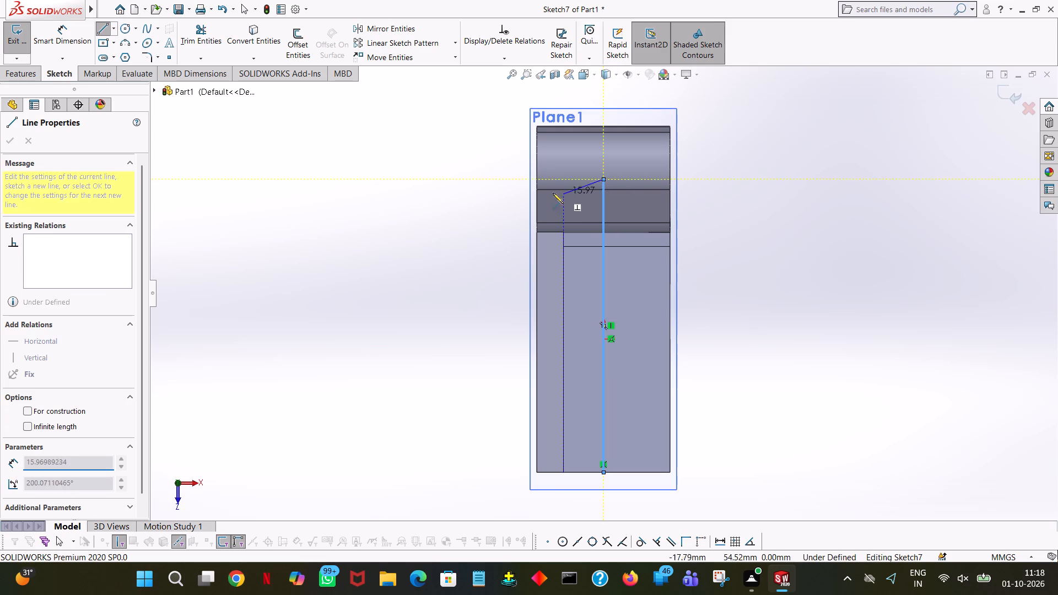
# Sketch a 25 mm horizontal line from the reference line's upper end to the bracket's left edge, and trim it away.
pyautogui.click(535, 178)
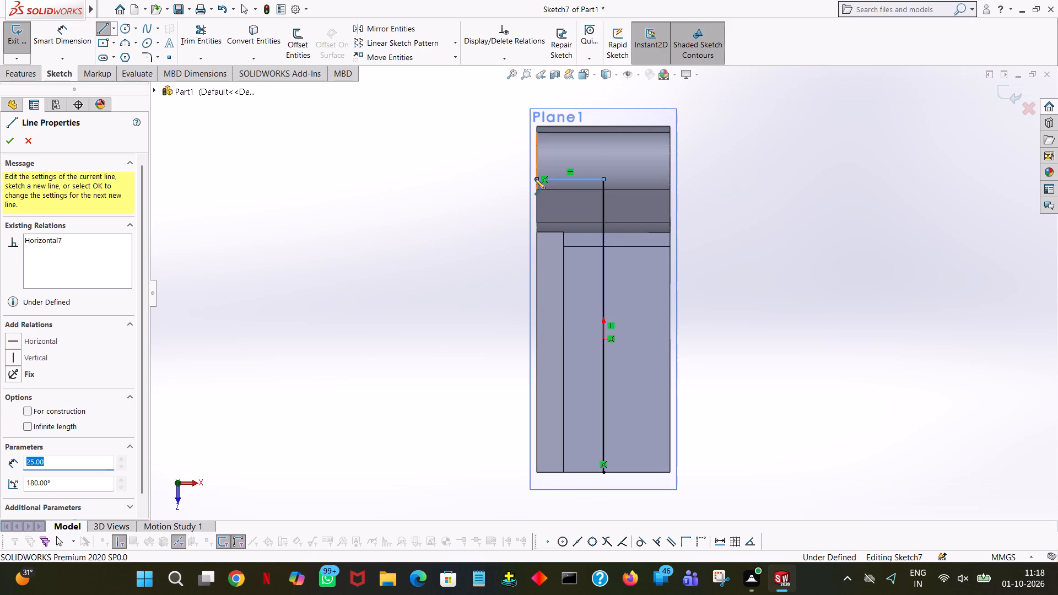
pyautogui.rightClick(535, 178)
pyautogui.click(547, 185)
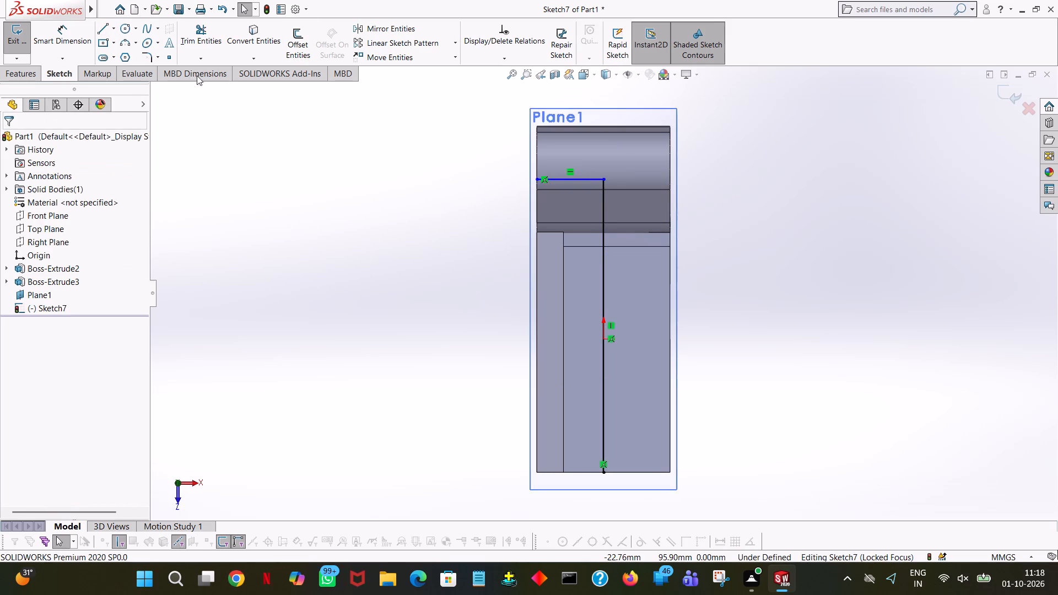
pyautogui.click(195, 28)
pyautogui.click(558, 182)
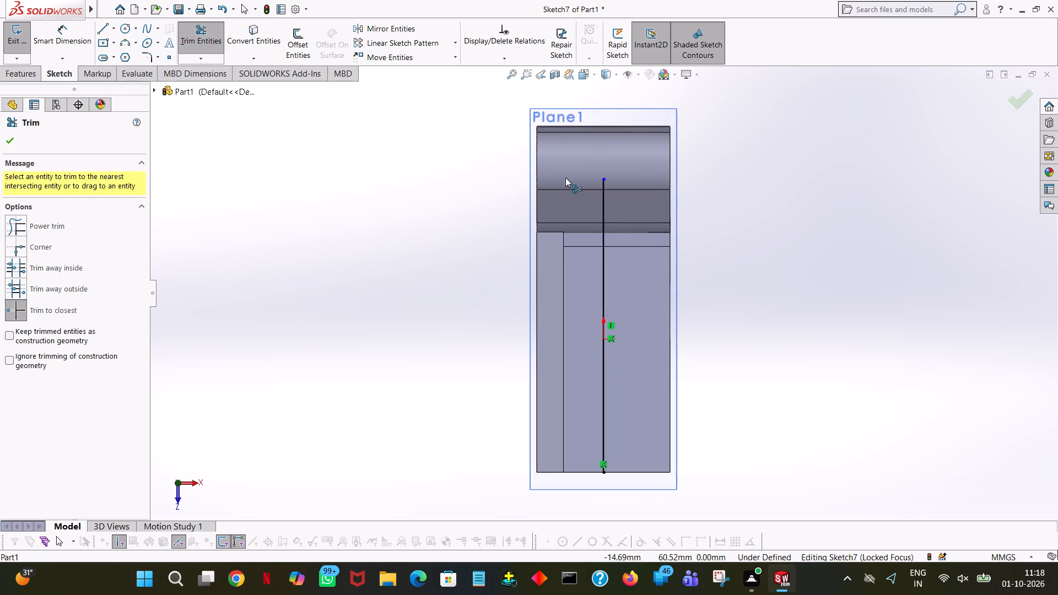
# Sketch a 25 mm horizontal line from the vertical reference line's upper end to the left edge of the rounded arm end.
pyautogui.click(96, 25)
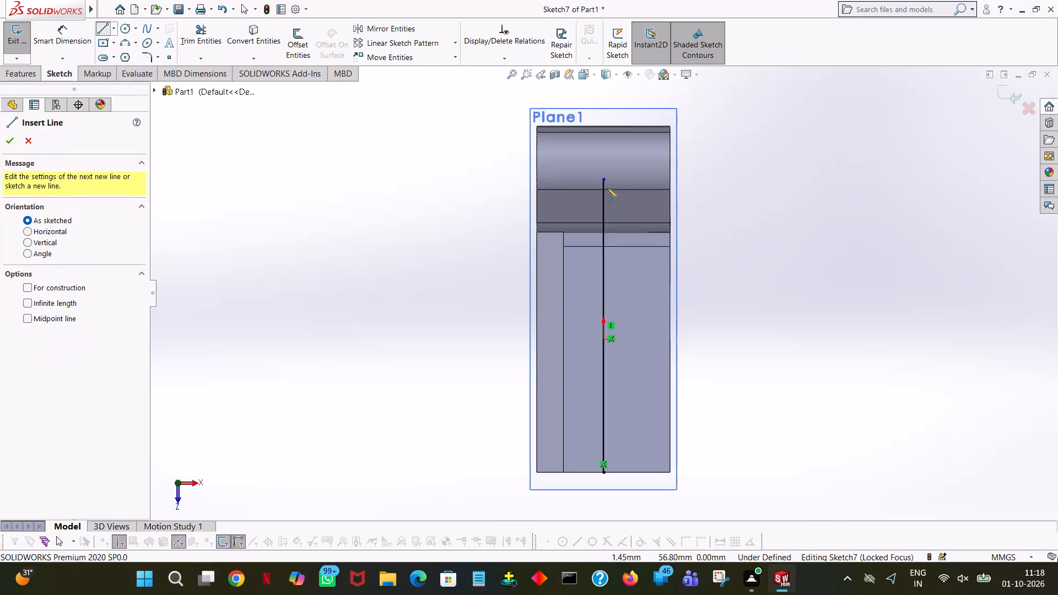
pyautogui.click(603, 178)
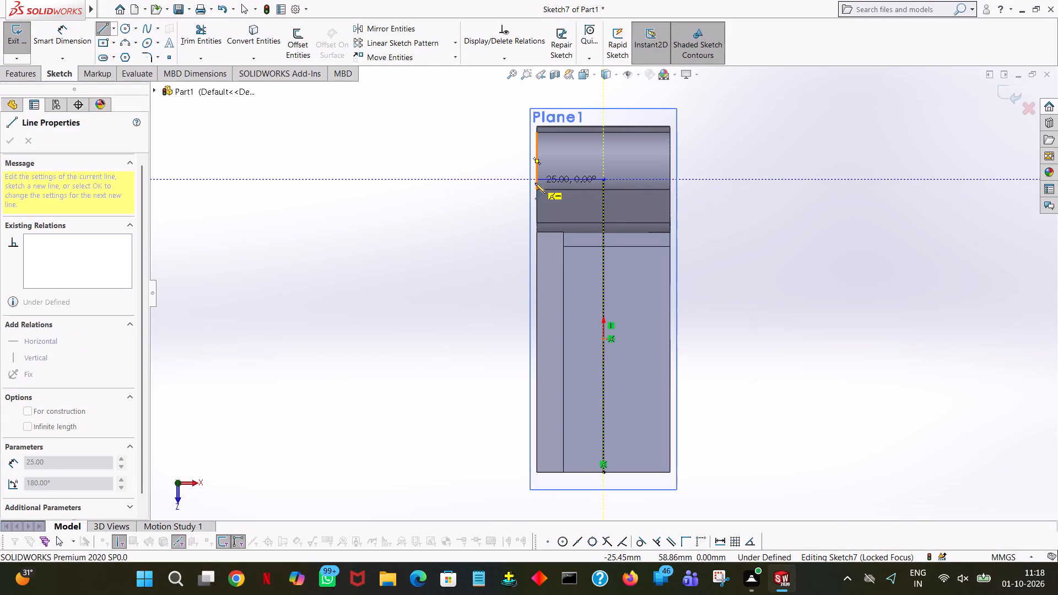
pyautogui.click(535, 177)
pyautogui.rightClick(535, 177)
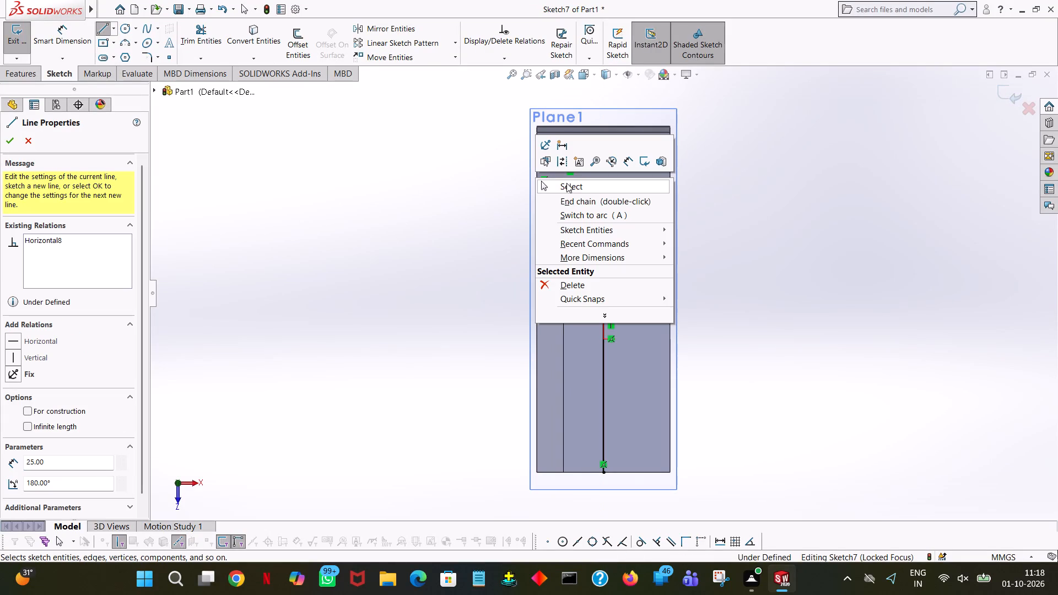
pyautogui.click(573, 182)
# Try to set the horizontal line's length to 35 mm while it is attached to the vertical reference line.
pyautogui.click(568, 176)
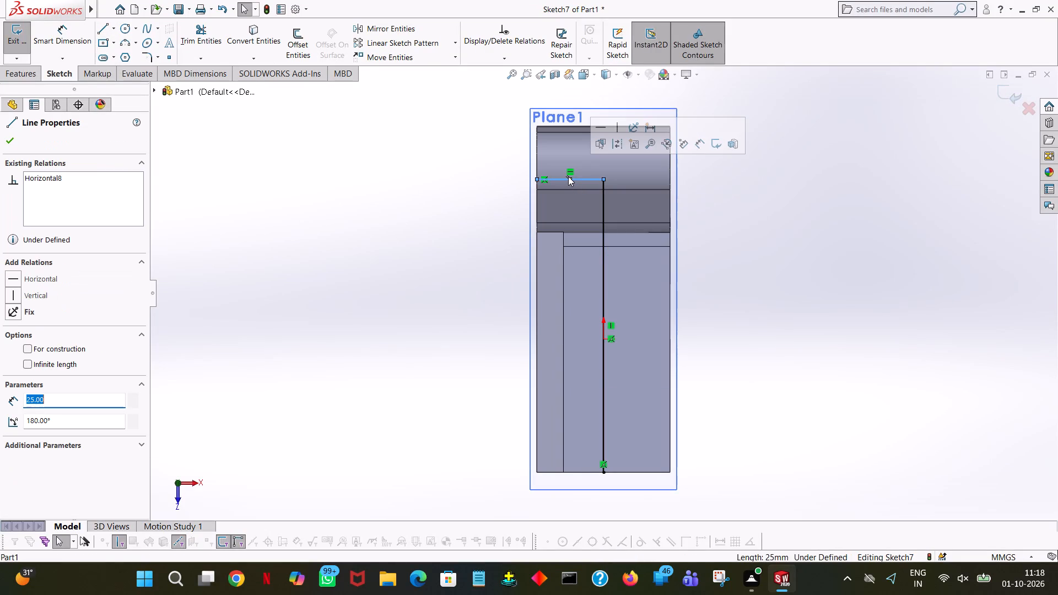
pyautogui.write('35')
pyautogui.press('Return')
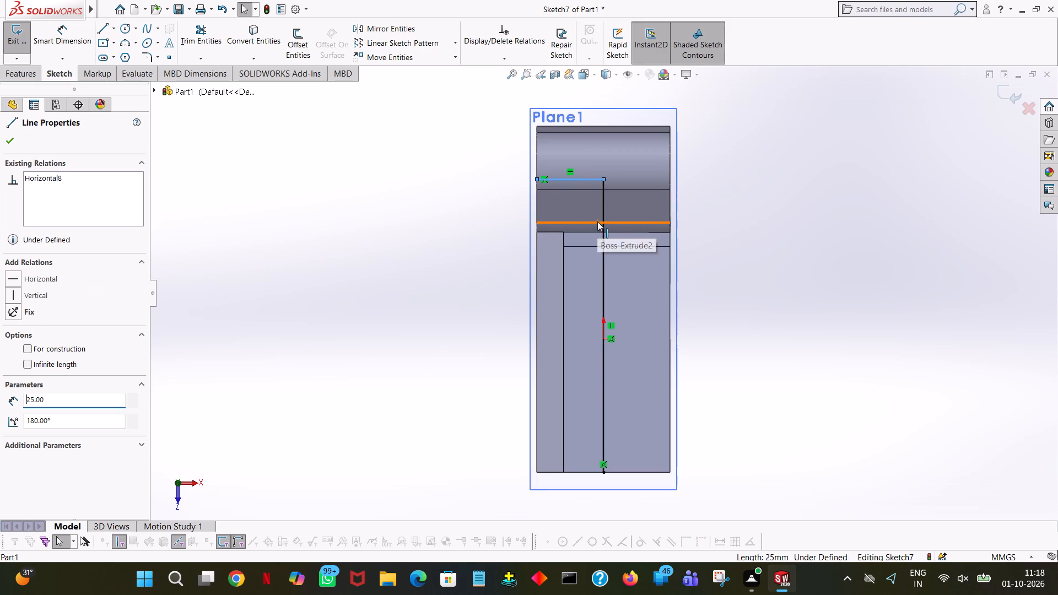
# Trim away the vertical reference line, keeping only the horizontal line in the sketch.
pyautogui.click(193, 30)
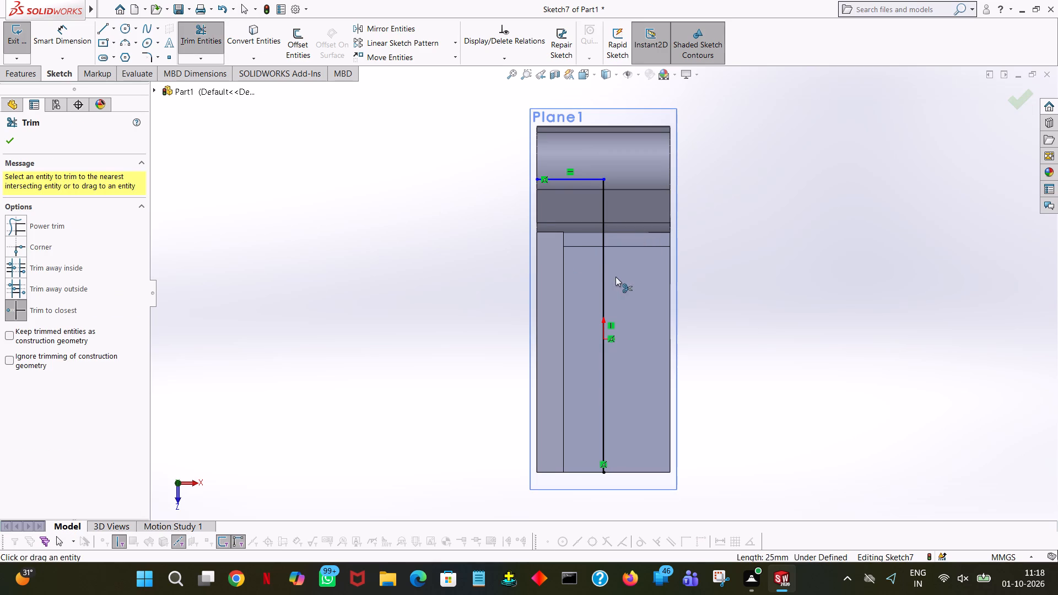
pyautogui.click(604, 275)
pyautogui.click(241, 131)
pyautogui.click(12, 142)
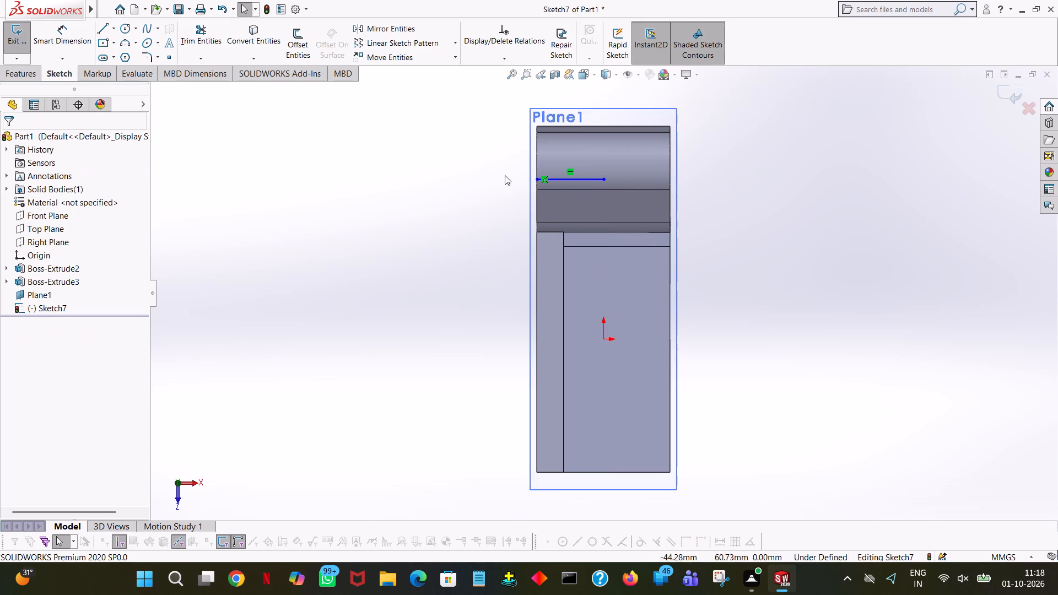
# Set the horizontal line's length to 35 mm.
pyautogui.click(595, 182)
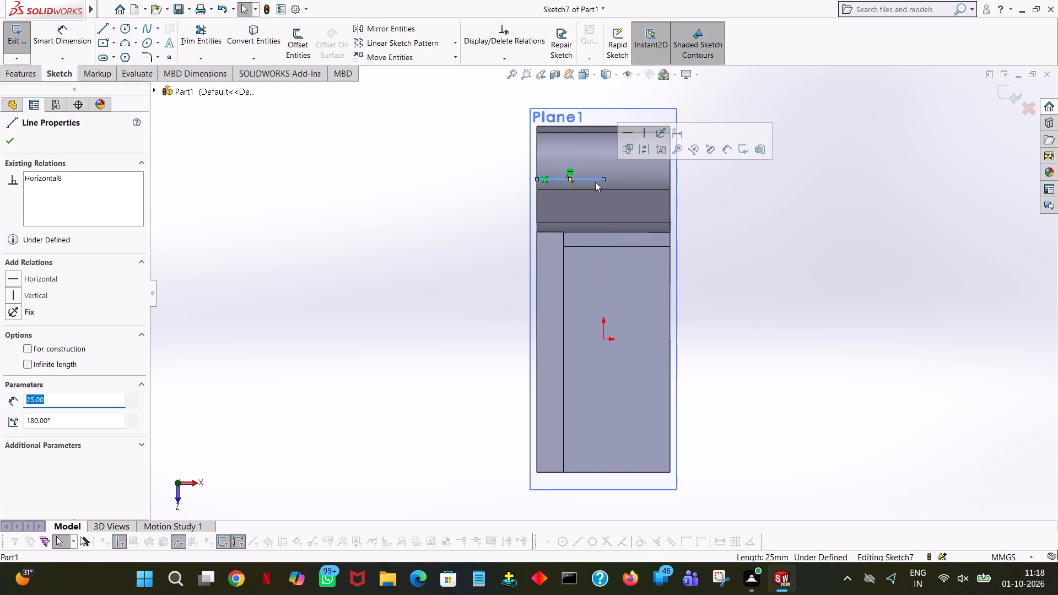
pyautogui.write('35')
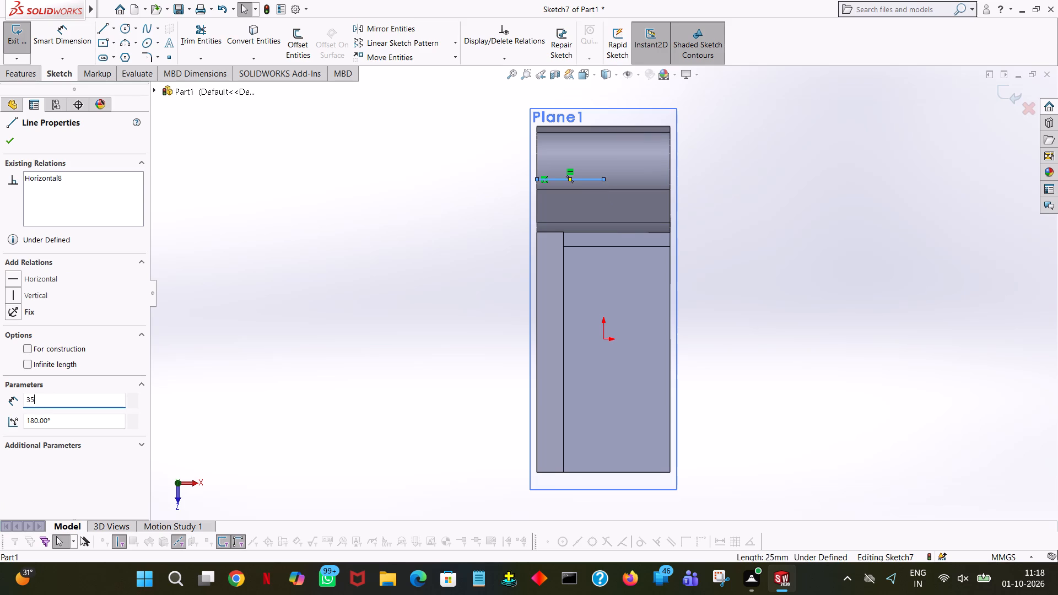
pyautogui.press('Return')
pyautogui.click(364, 210)
# Sketch a vertical line 35 mm long downward from the horizontal line's left end along the bracket's edge.
pyautogui.click(101, 30)
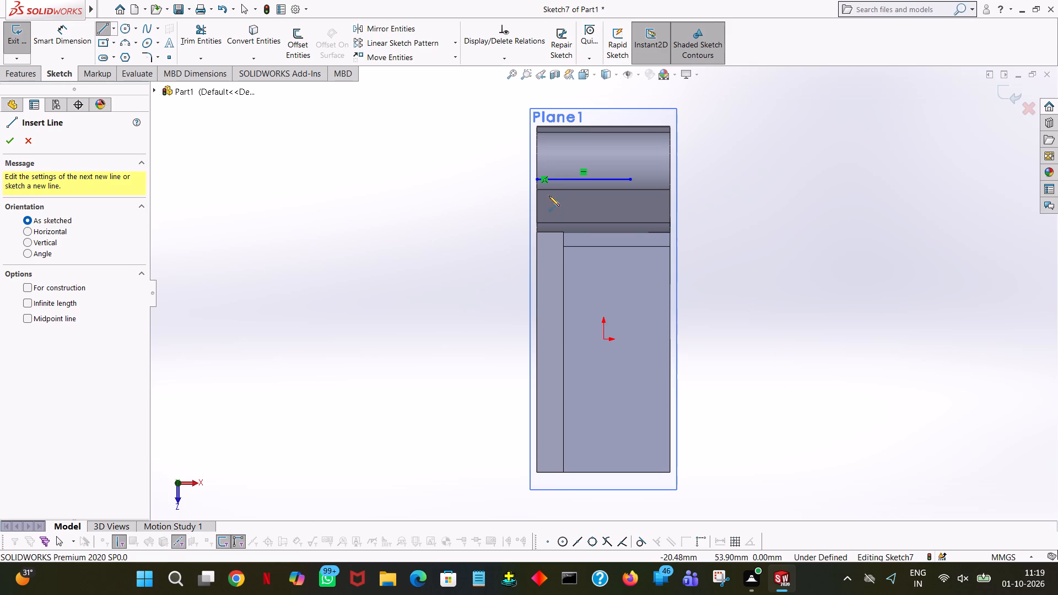
pyautogui.click(537, 178)
pyautogui.click(535, 231)
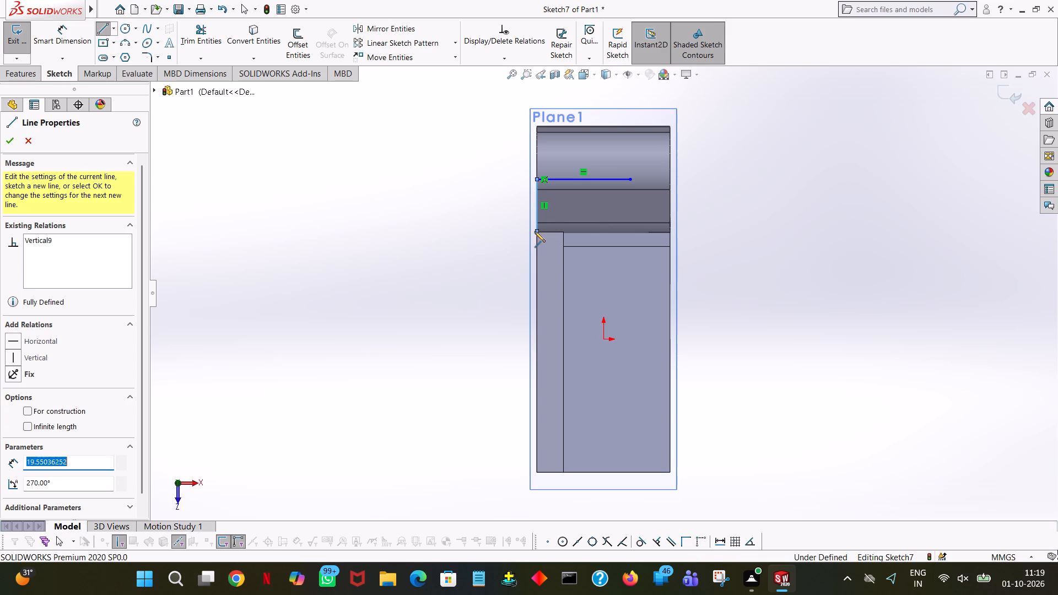
pyautogui.write('35')
pyautogui.press('Return')
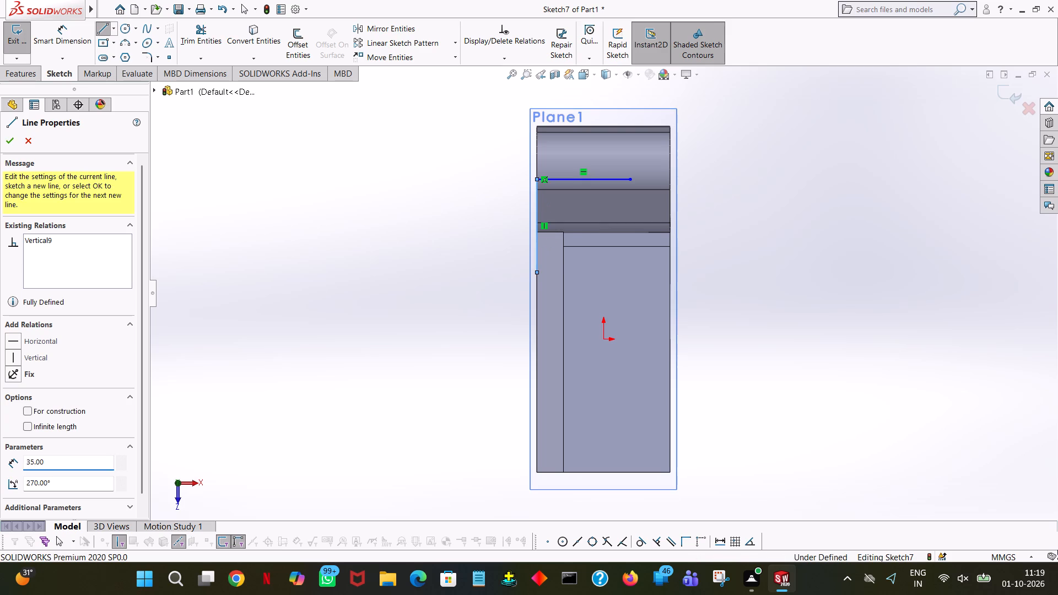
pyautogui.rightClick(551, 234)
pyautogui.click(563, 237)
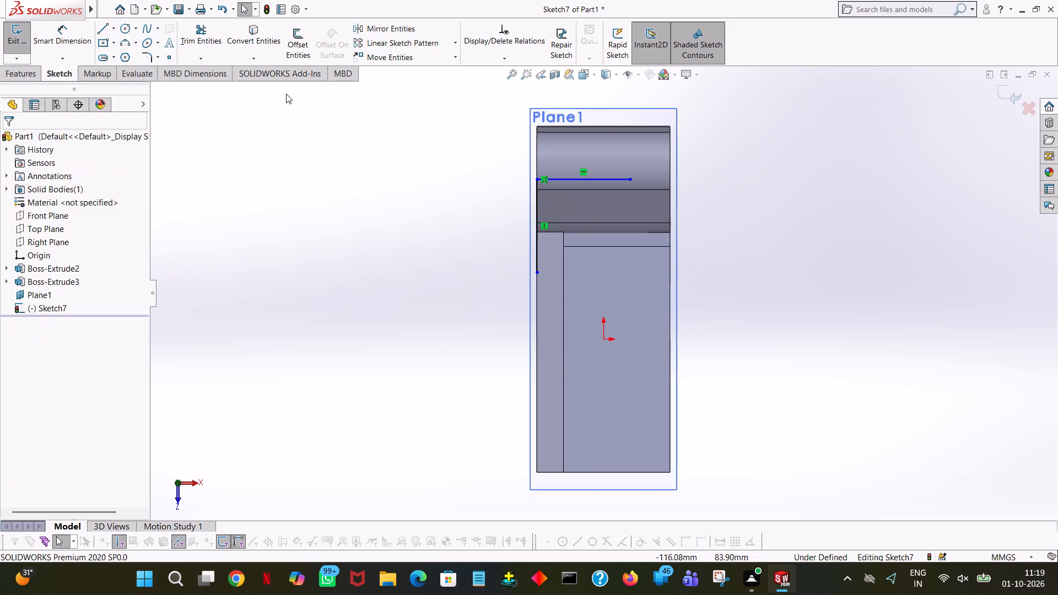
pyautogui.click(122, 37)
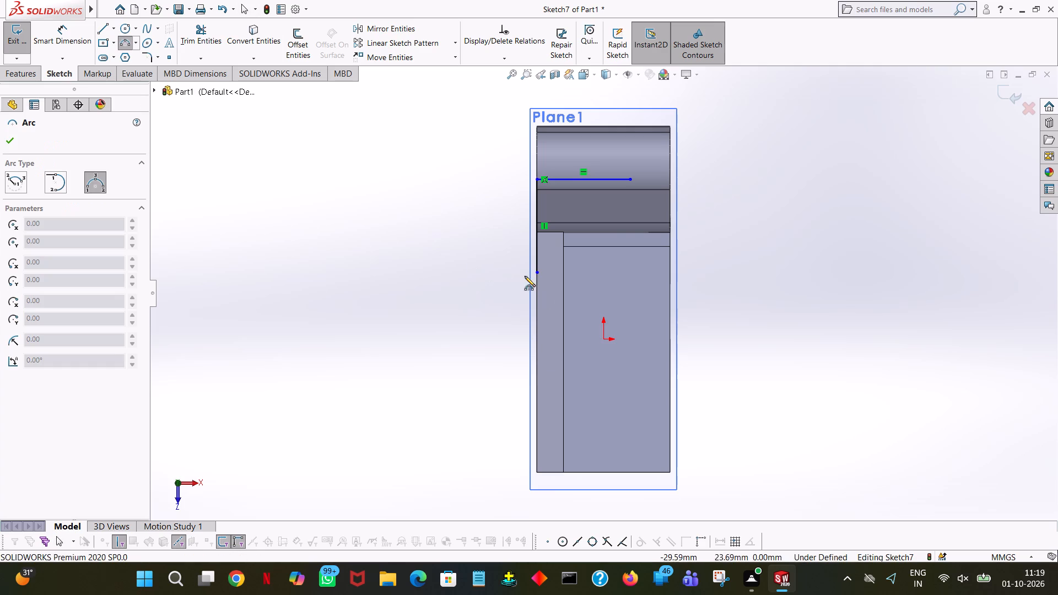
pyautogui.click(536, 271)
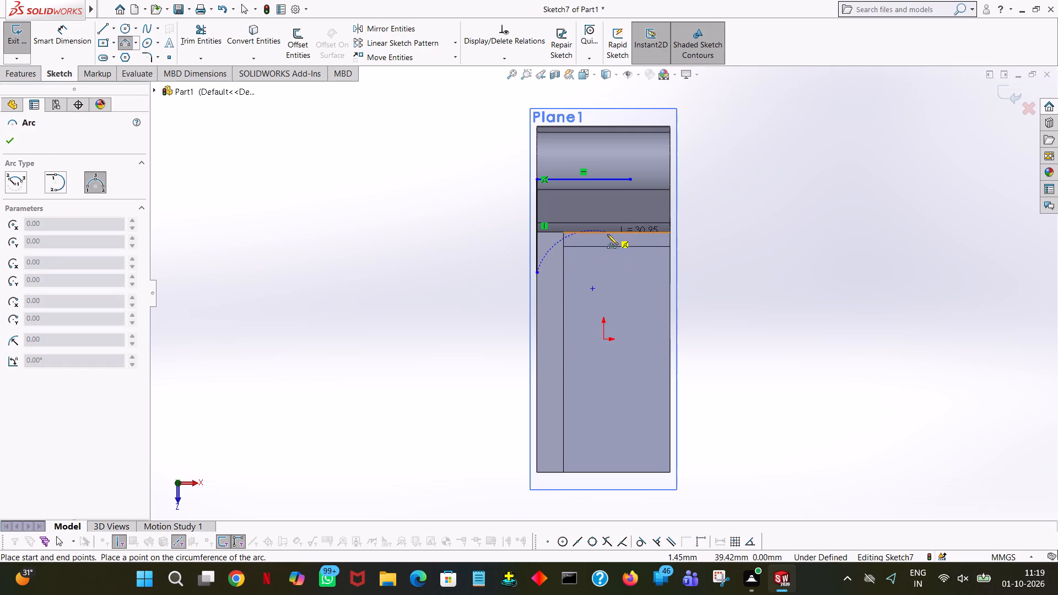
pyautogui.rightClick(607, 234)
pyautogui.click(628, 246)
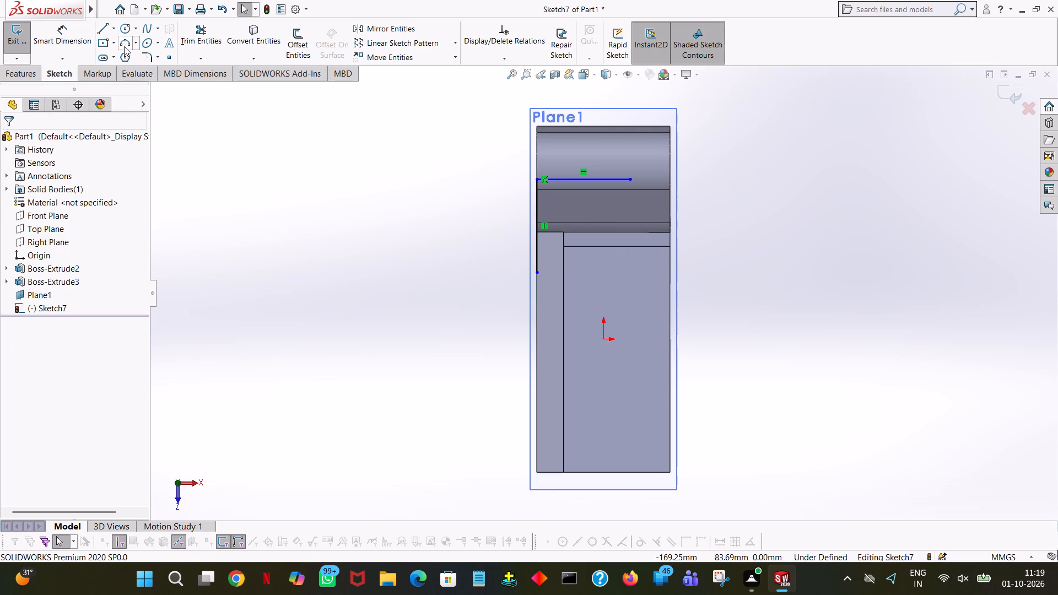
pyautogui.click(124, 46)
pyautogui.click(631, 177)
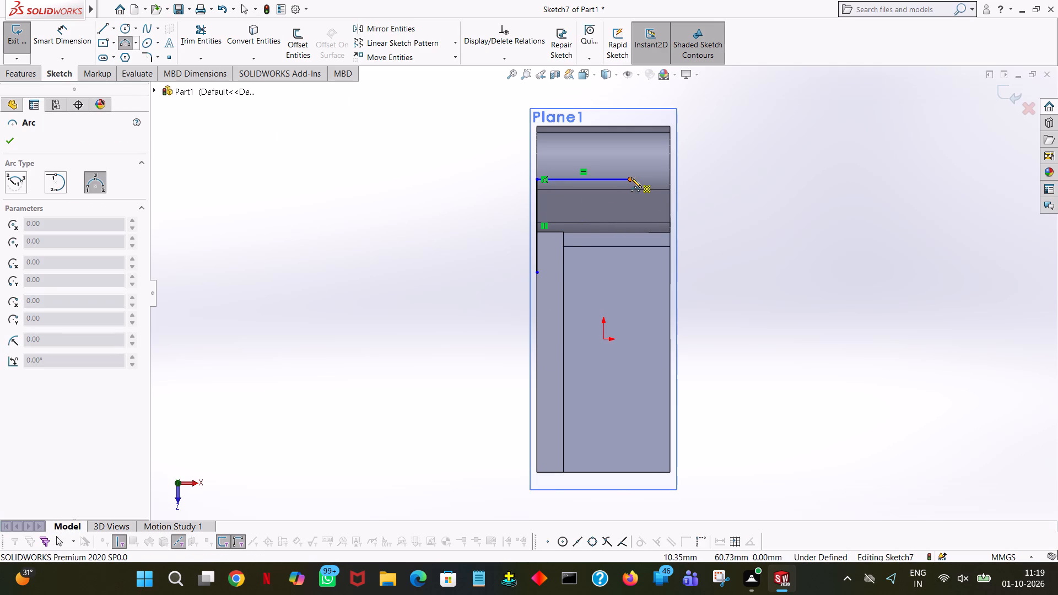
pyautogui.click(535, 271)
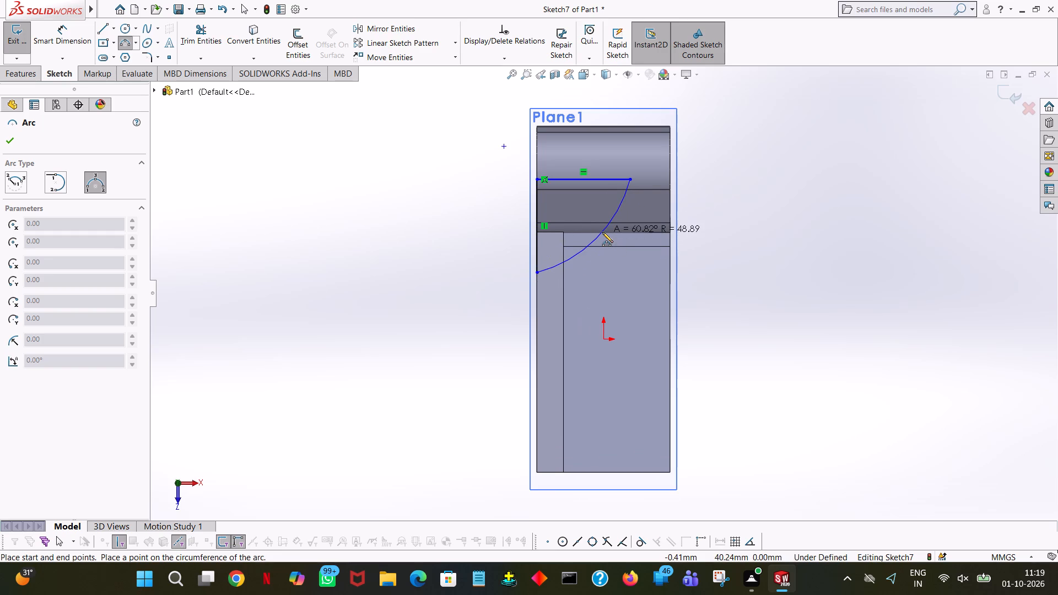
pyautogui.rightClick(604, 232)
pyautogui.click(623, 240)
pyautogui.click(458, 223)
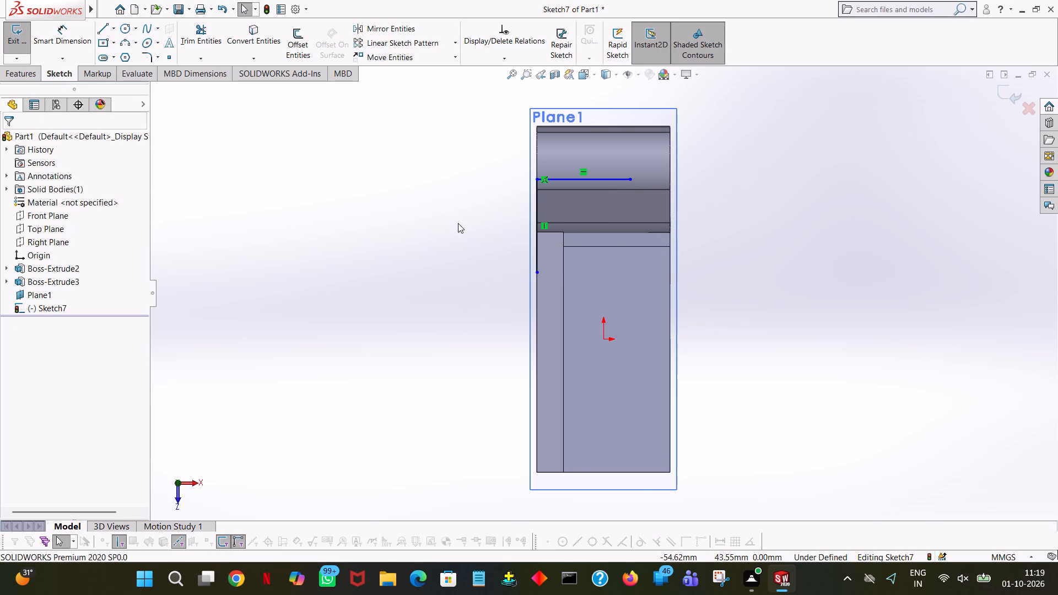
# Dimension the horizontal line's length at 35 mm.
pyautogui.click(71, 35)
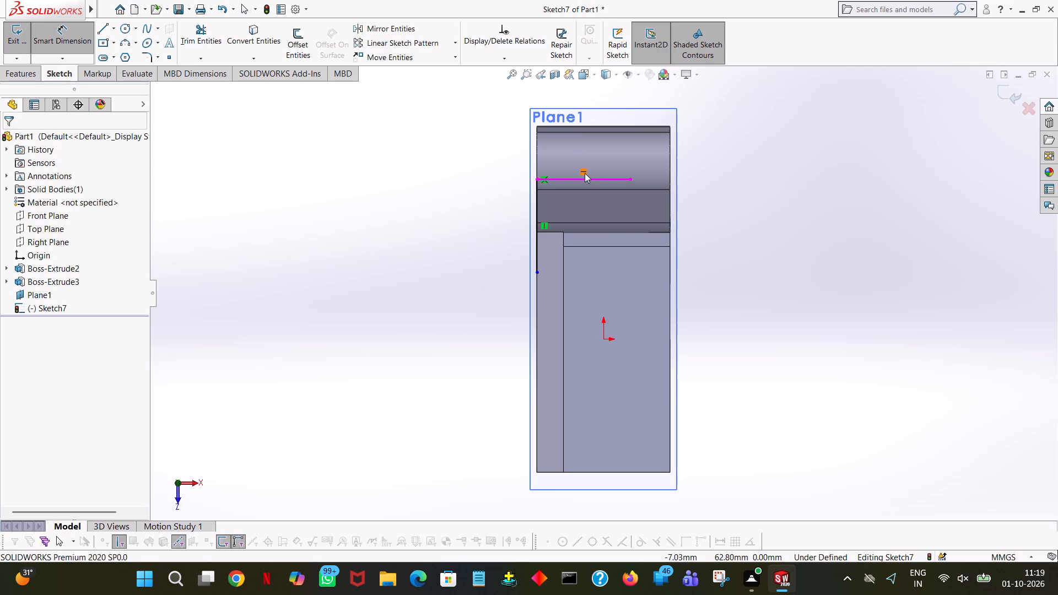
pyautogui.click(585, 176)
pyautogui.click(579, 137)
pyautogui.click(595, 175)
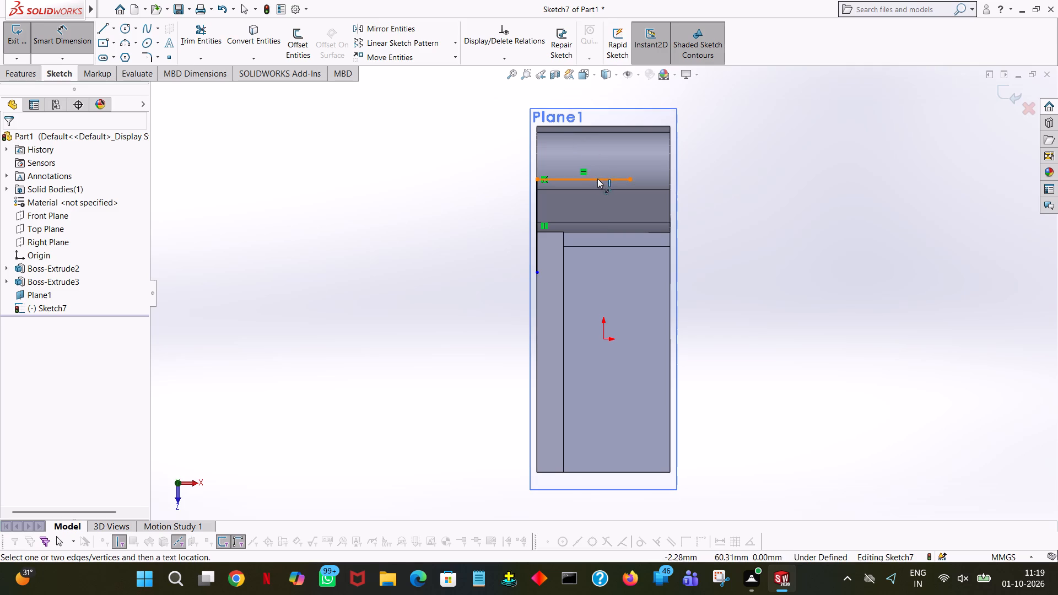
pyautogui.click(597, 178)
pyautogui.click(617, 121)
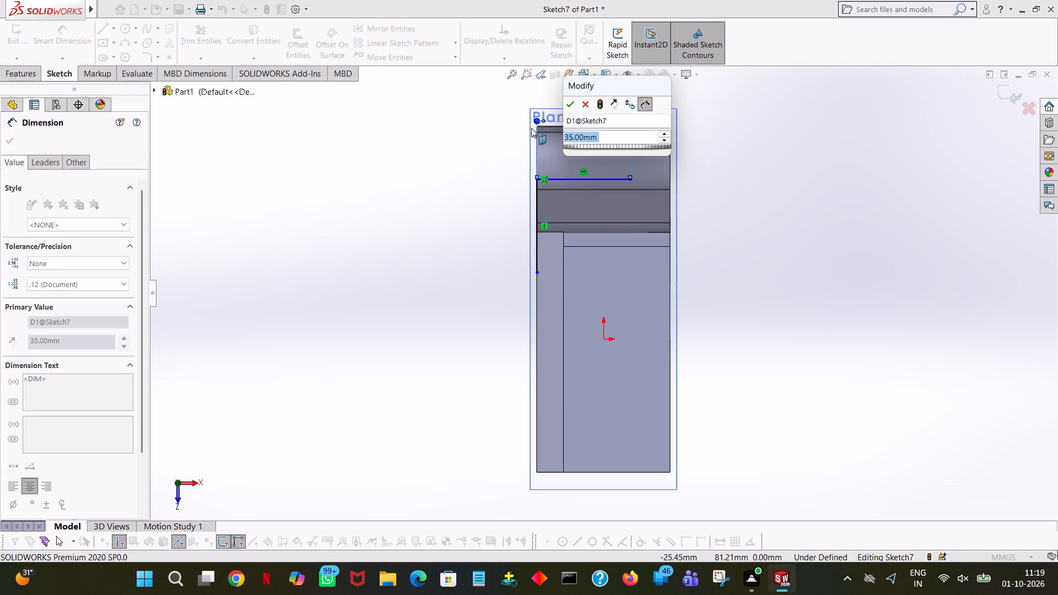
pyautogui.click(572, 107)
pyautogui.click(484, 117)
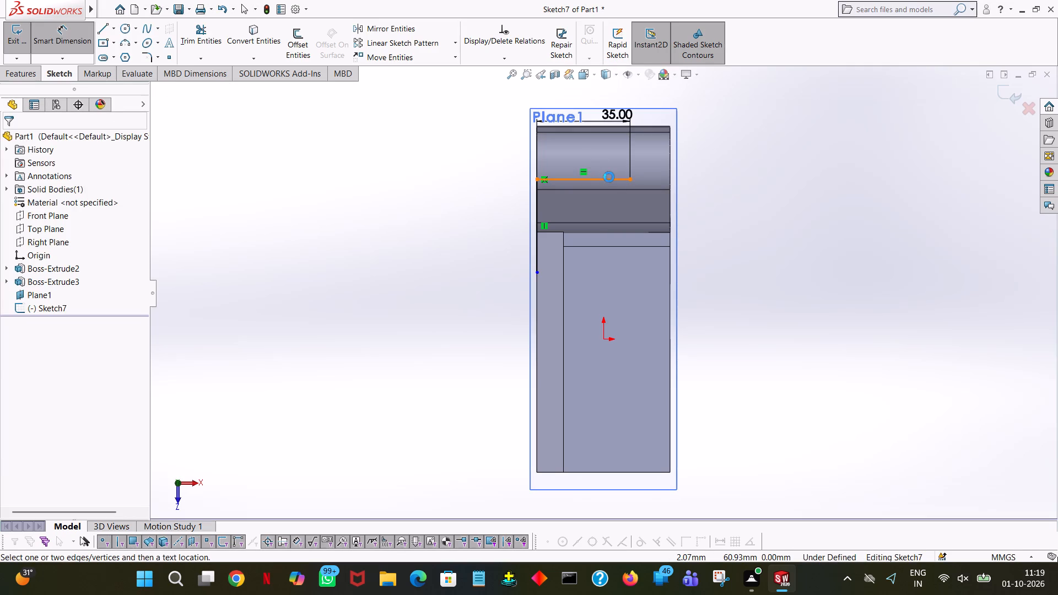
# Dimension the vertical distance from the horizontal line to the origin at 60 mm.
pyautogui.click(609, 177)
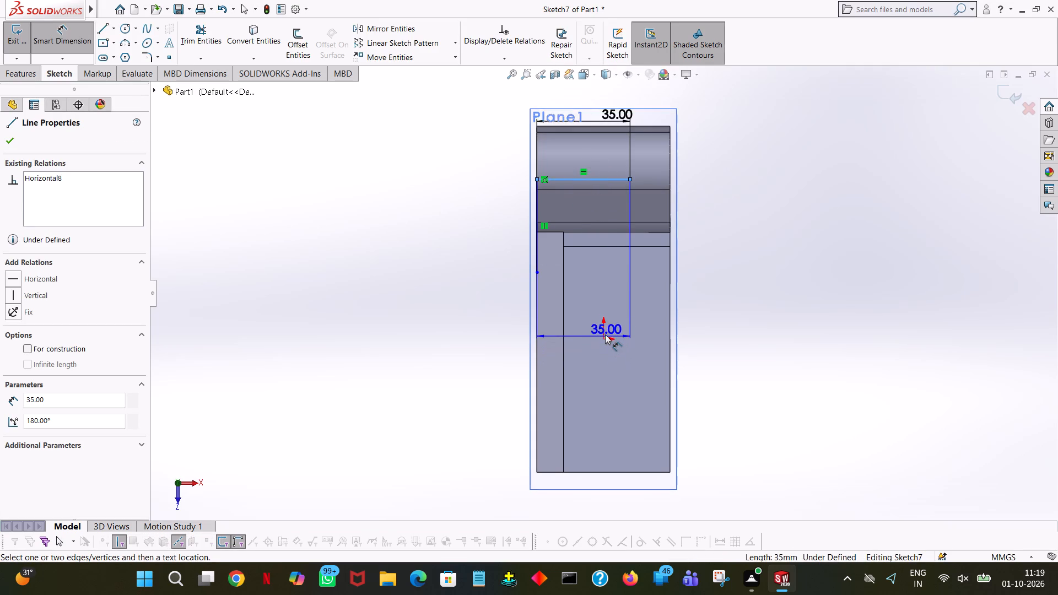
pyautogui.click(605, 339)
pyautogui.click(756, 316)
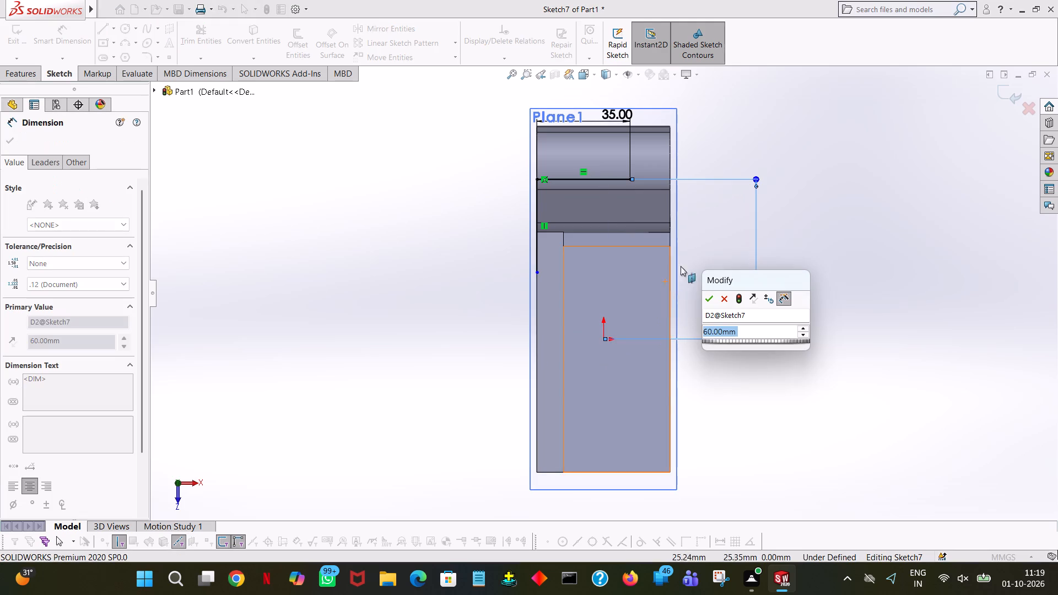
pyautogui.click(707, 301)
pyautogui.click(860, 193)
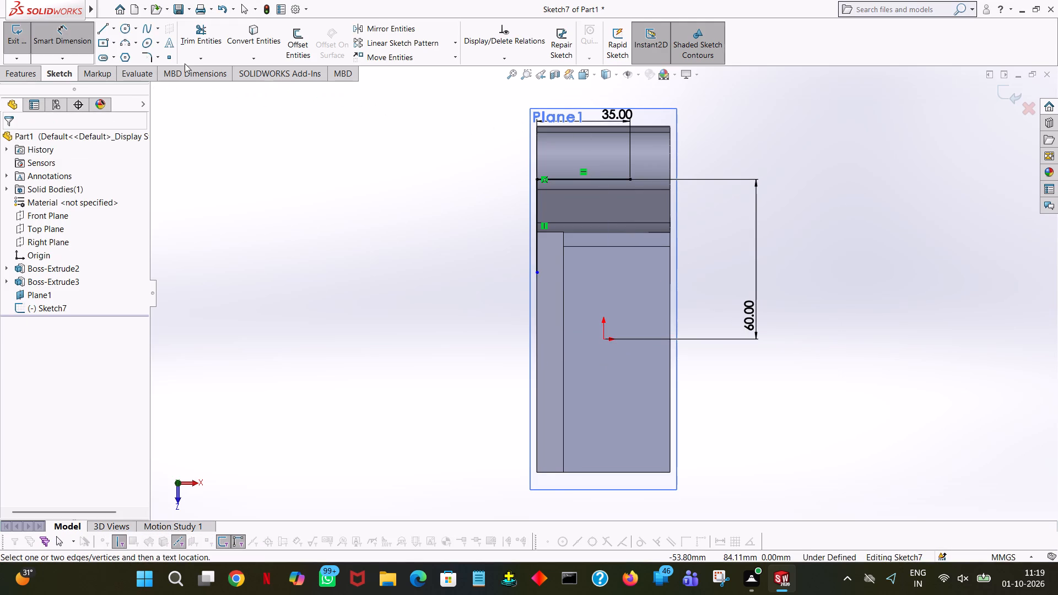
# Dimension the vertical distance from the vertical line's lower endpoint to the origin at 25 mm.
pyautogui.click(124, 41)
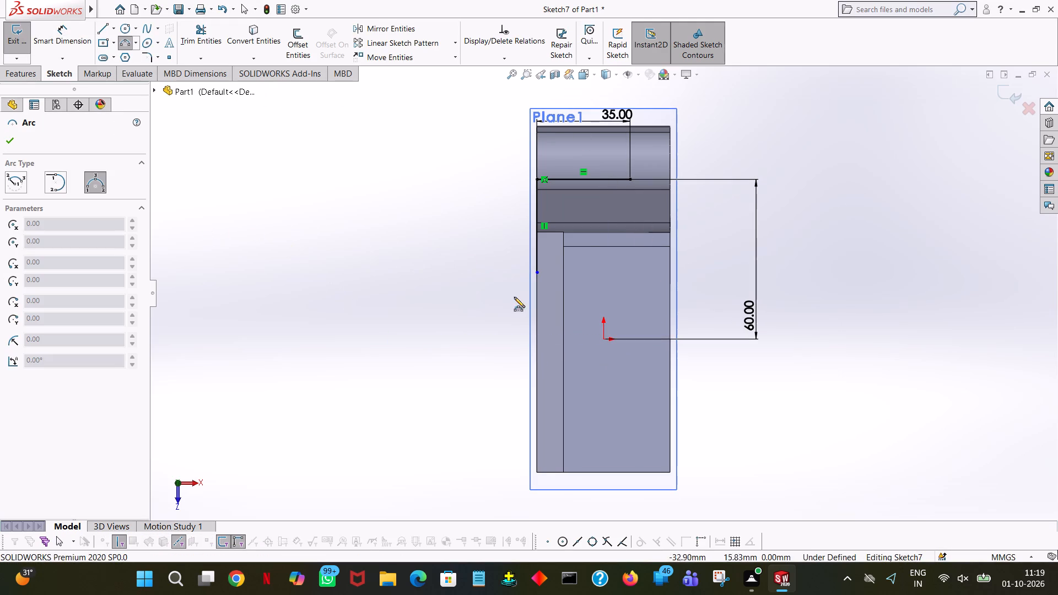
pyautogui.click(72, 30)
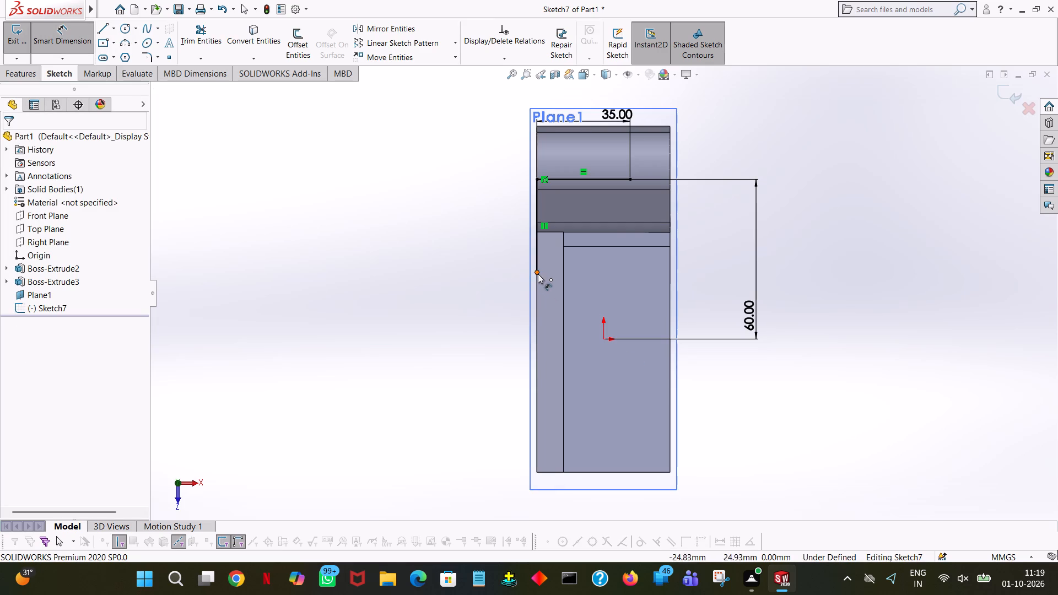
pyautogui.click(538, 272)
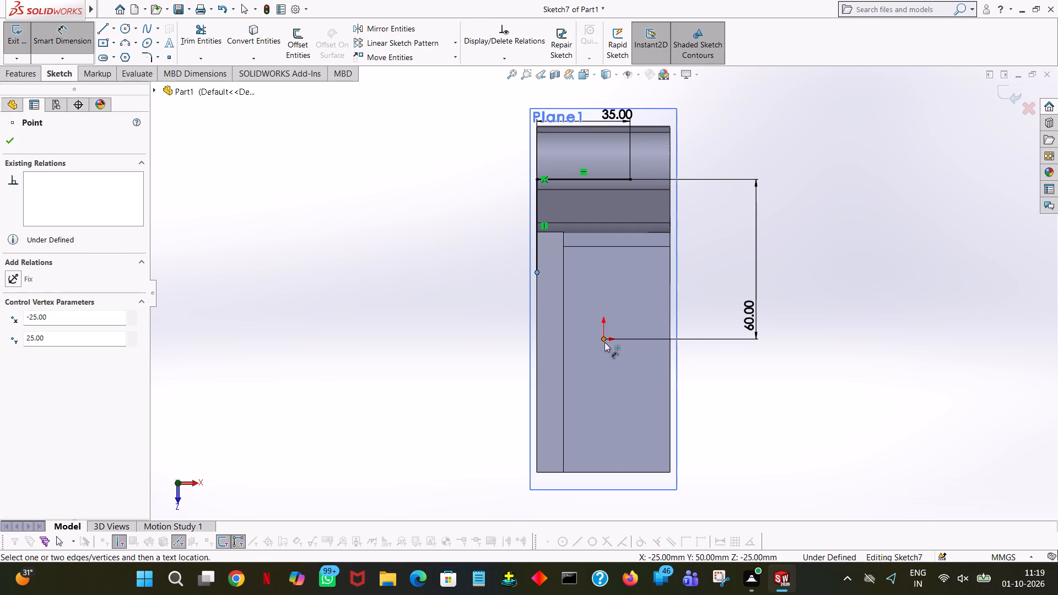
pyautogui.click(603, 342)
pyautogui.click(440, 315)
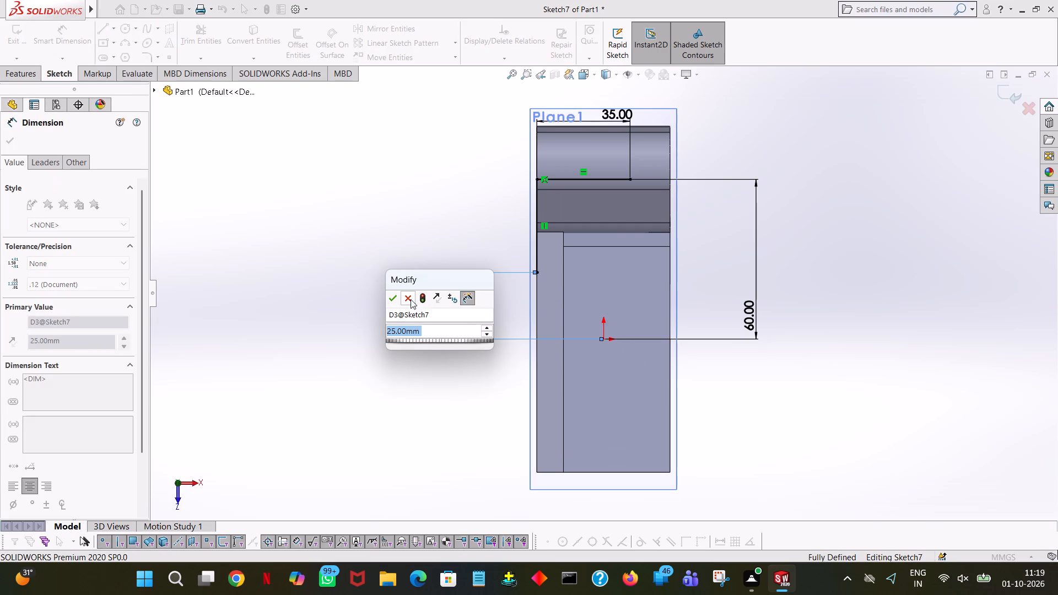
pyautogui.click(392, 300)
pyautogui.click(399, 176)
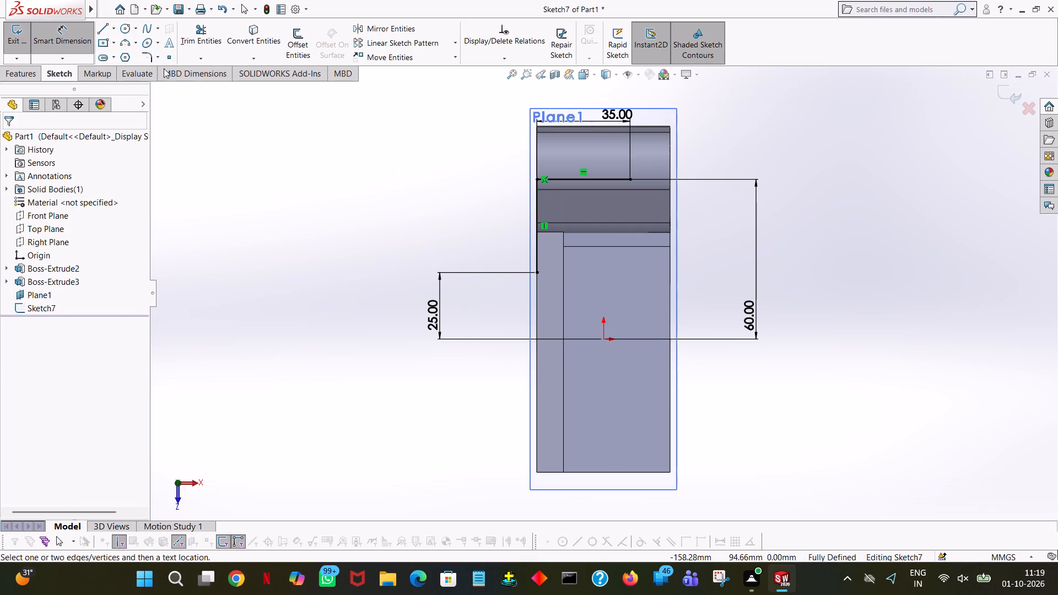
# Draw a three-point arc of 35 mm radius from the horizontal line's free end to the vertical line's lower end.
pyautogui.click(133, 48)
pyautogui.click(129, 46)
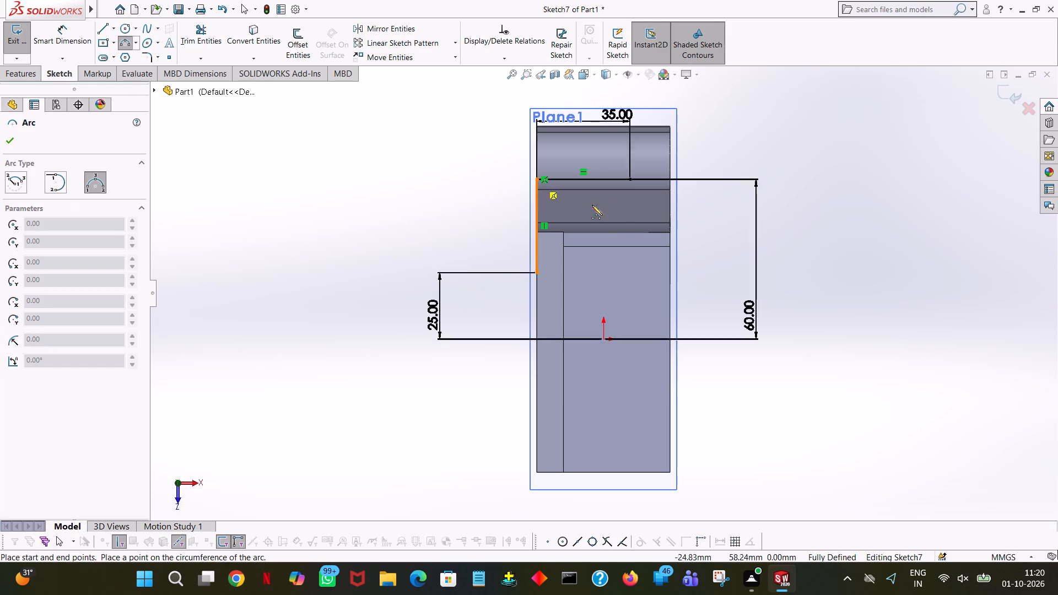
pyautogui.click(630, 178)
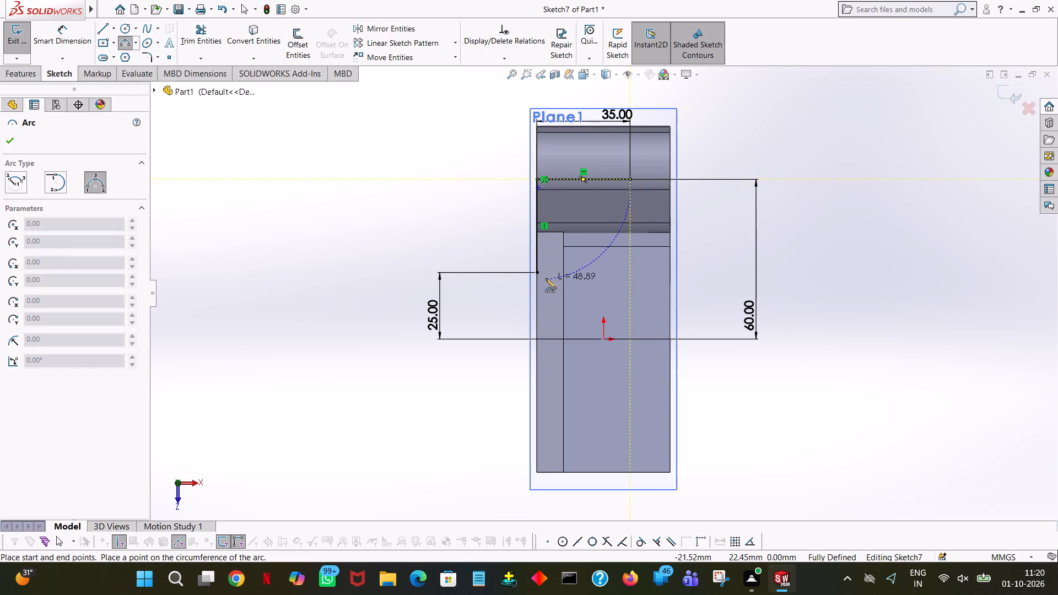
pyautogui.click(539, 272)
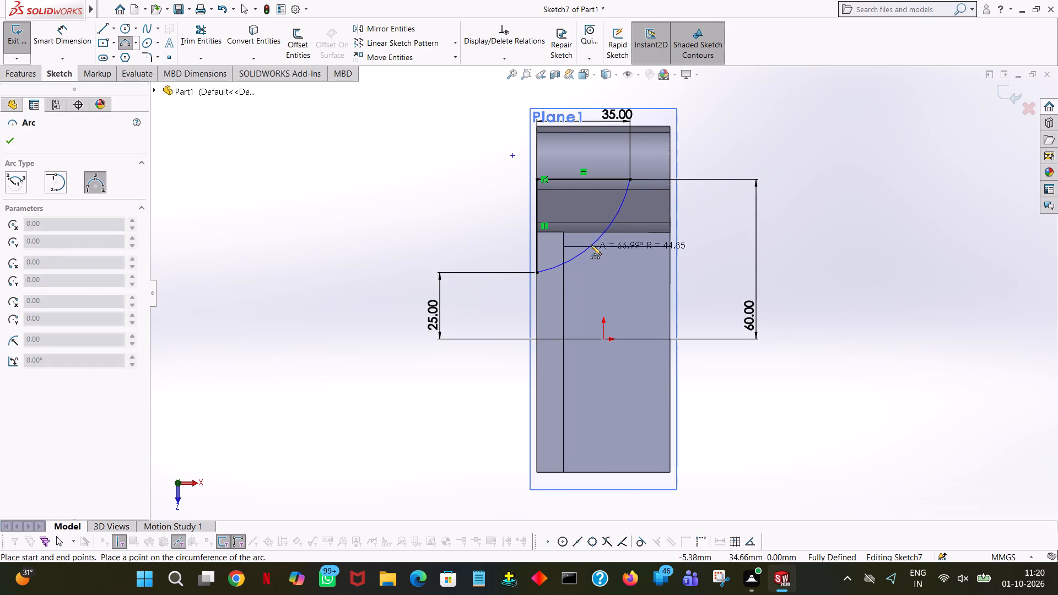
pyautogui.click(592, 240)
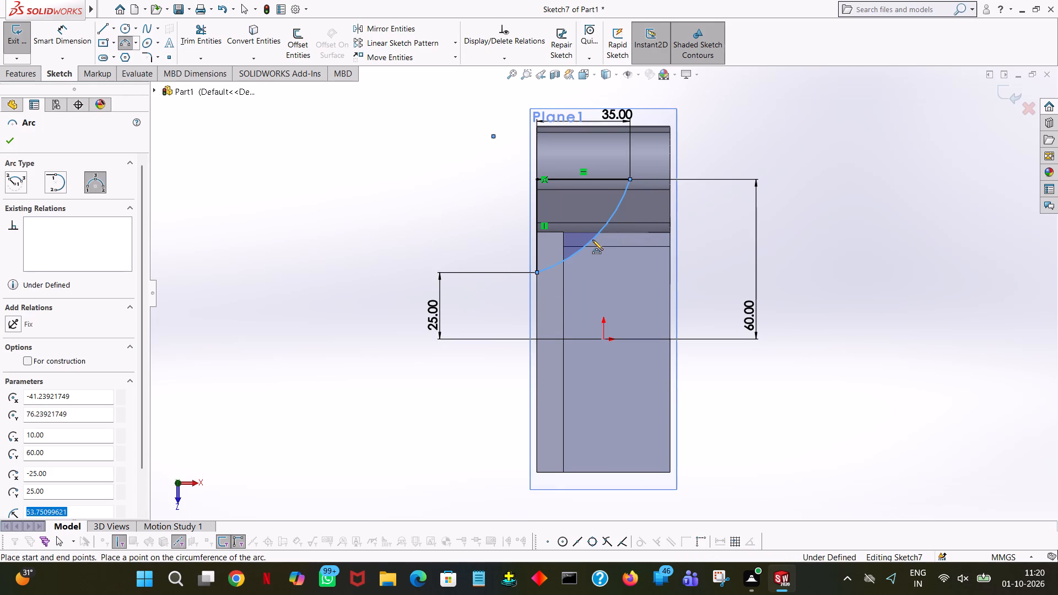
pyautogui.write('35')
pyautogui.press('Return')
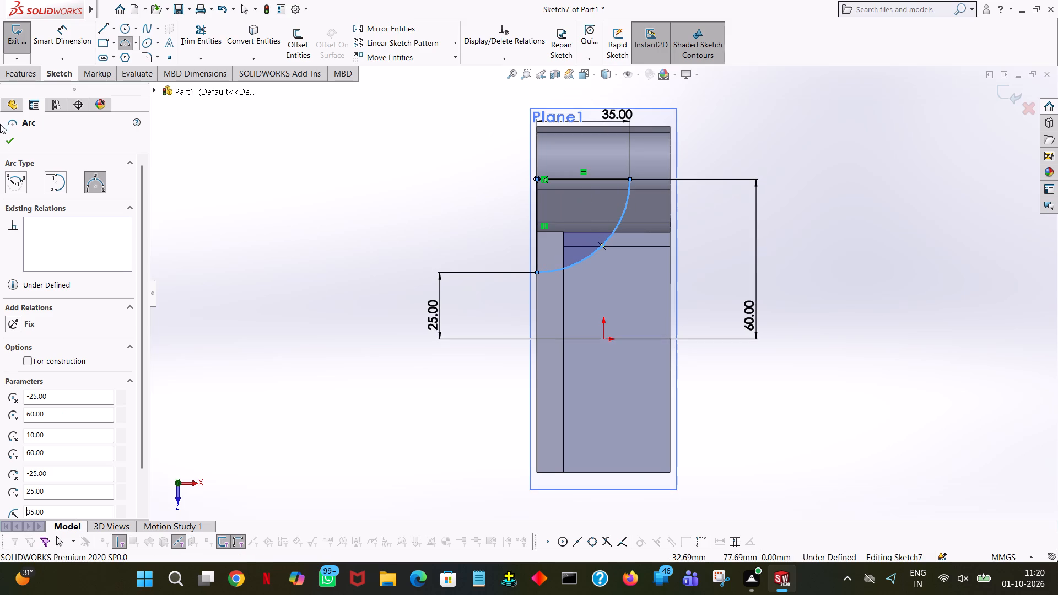
pyautogui.click(11, 139)
pyautogui.click(277, 149)
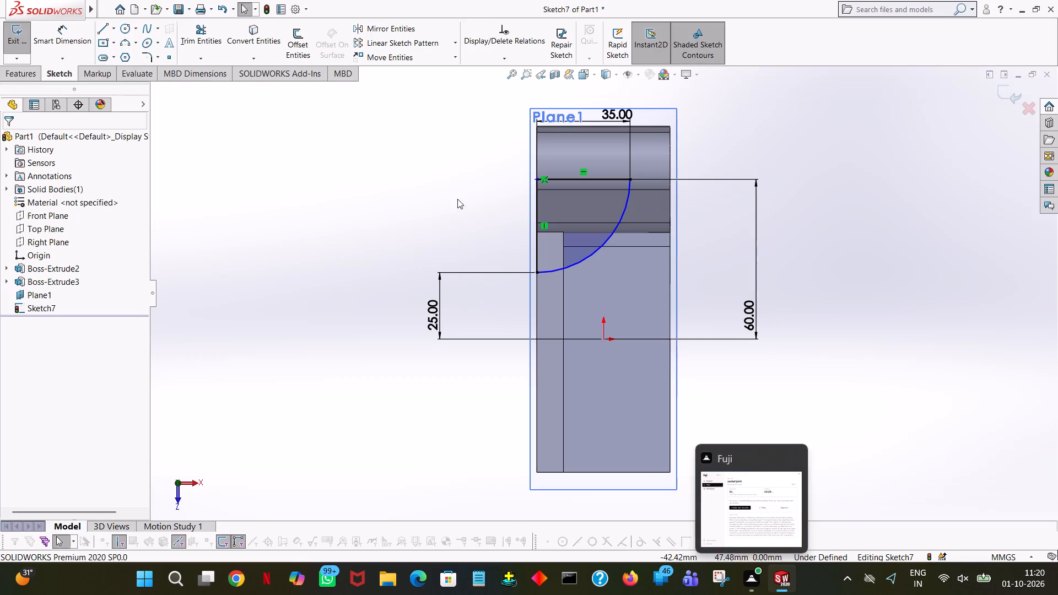
# Dimension the arc's radius at 35 mm.
pyautogui.click(68, 36)
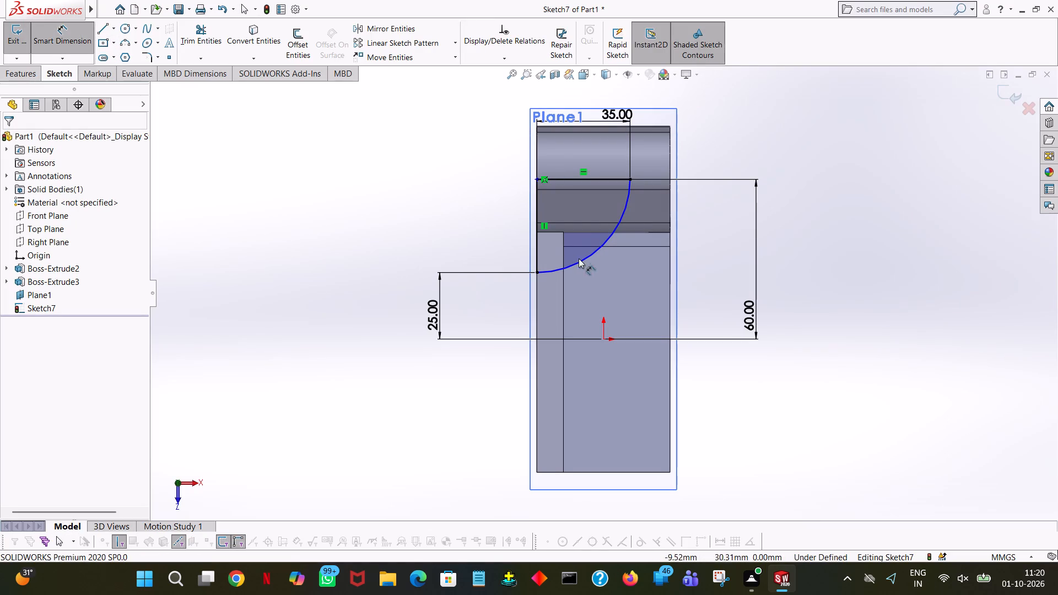
pyautogui.click(607, 245)
pyautogui.click(862, 282)
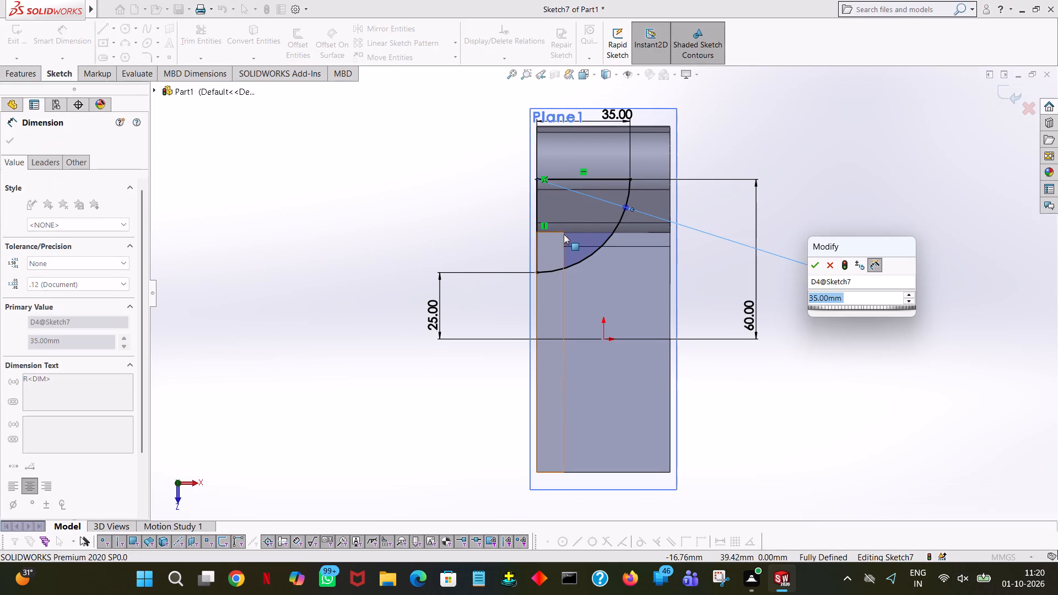
pyautogui.click(818, 268)
pyautogui.click(883, 201)
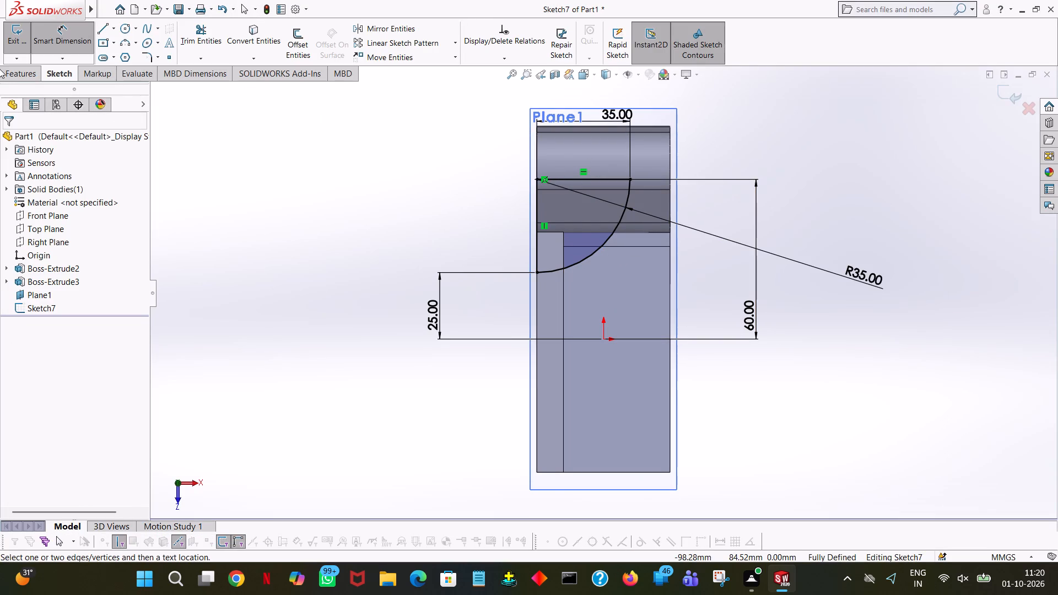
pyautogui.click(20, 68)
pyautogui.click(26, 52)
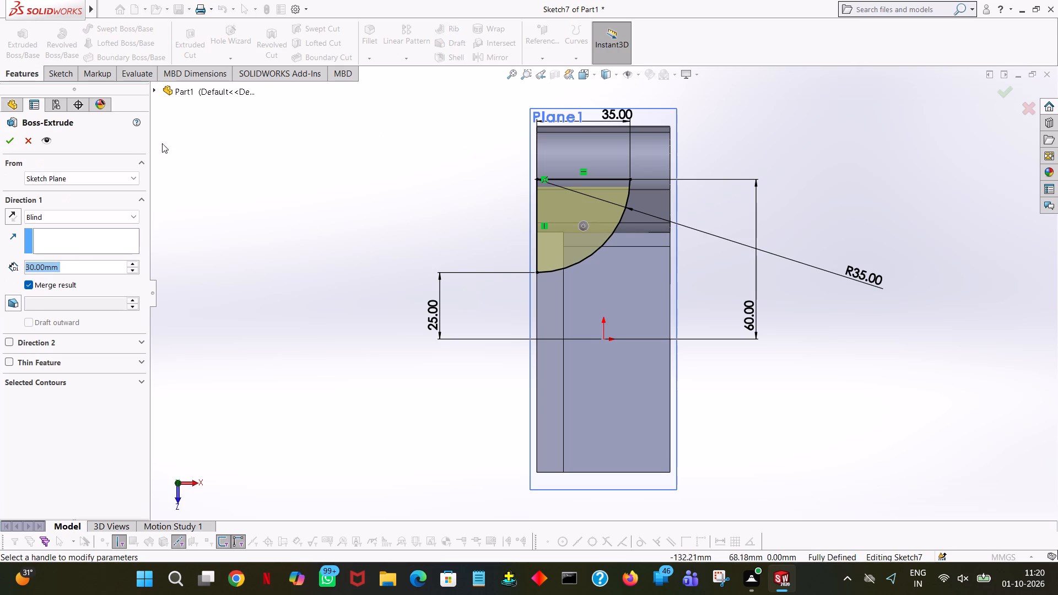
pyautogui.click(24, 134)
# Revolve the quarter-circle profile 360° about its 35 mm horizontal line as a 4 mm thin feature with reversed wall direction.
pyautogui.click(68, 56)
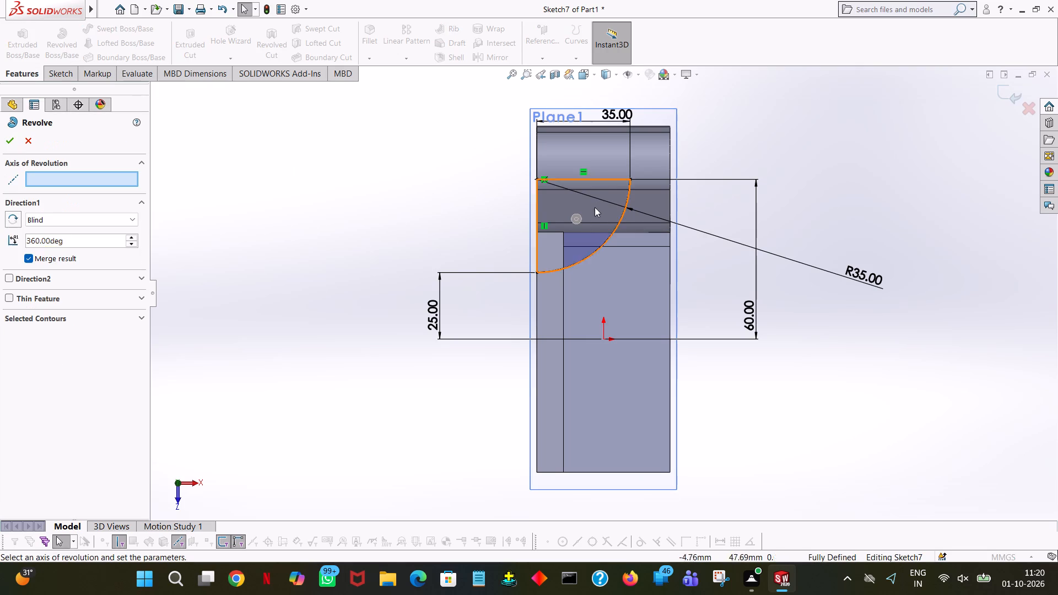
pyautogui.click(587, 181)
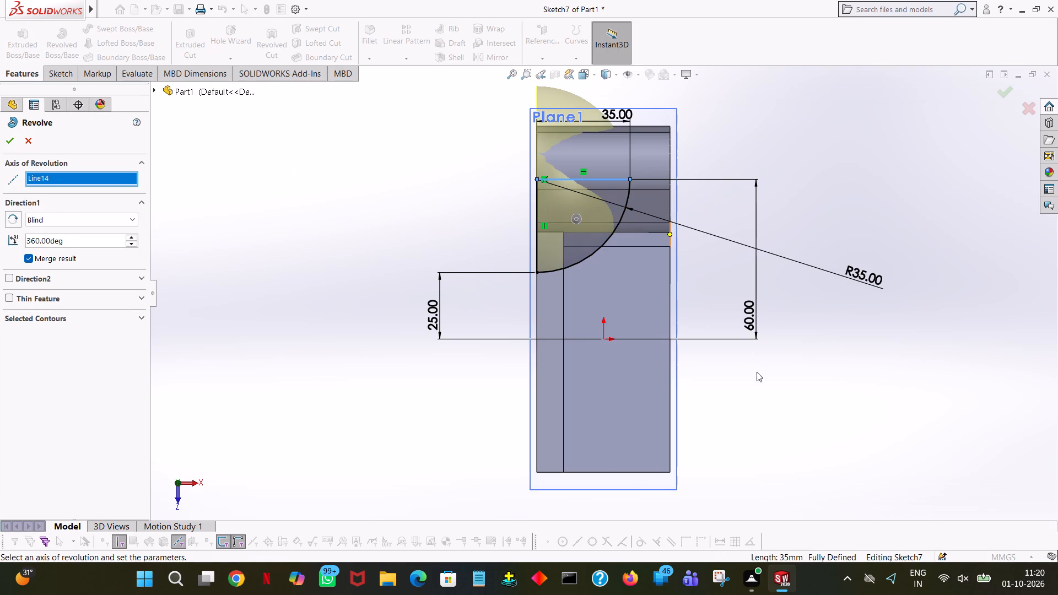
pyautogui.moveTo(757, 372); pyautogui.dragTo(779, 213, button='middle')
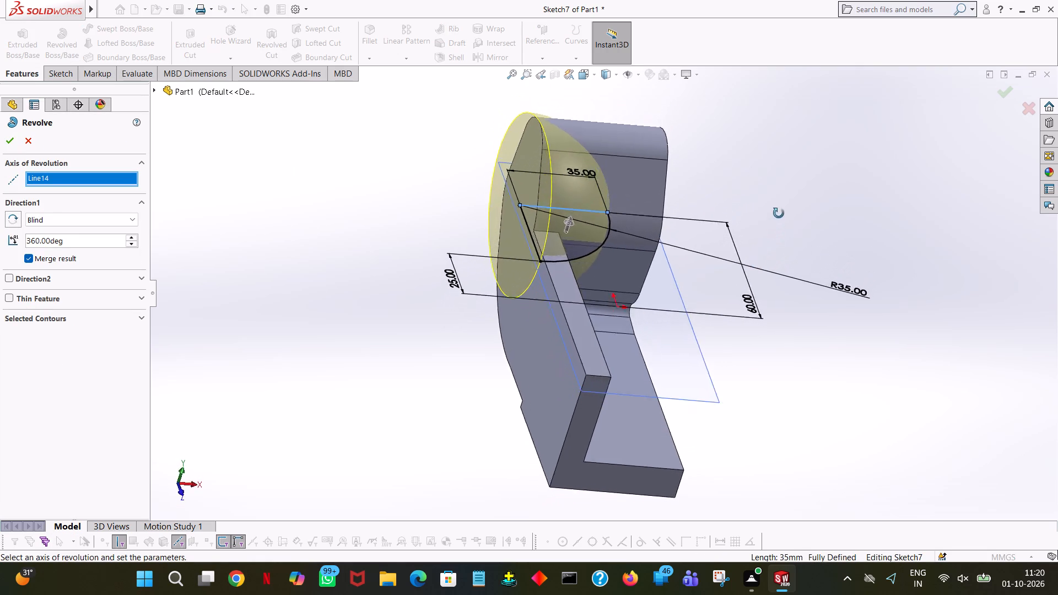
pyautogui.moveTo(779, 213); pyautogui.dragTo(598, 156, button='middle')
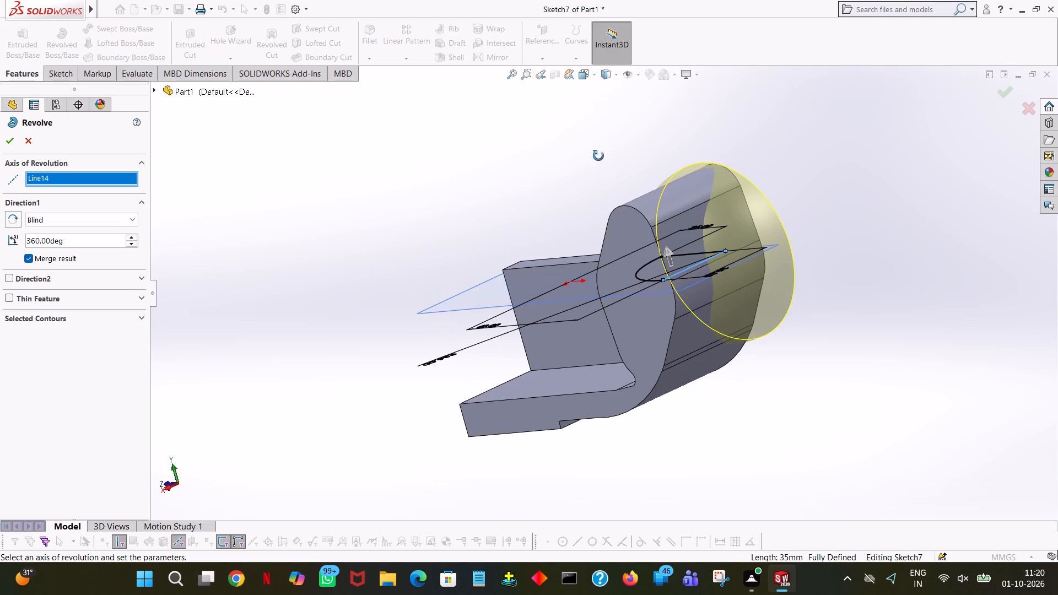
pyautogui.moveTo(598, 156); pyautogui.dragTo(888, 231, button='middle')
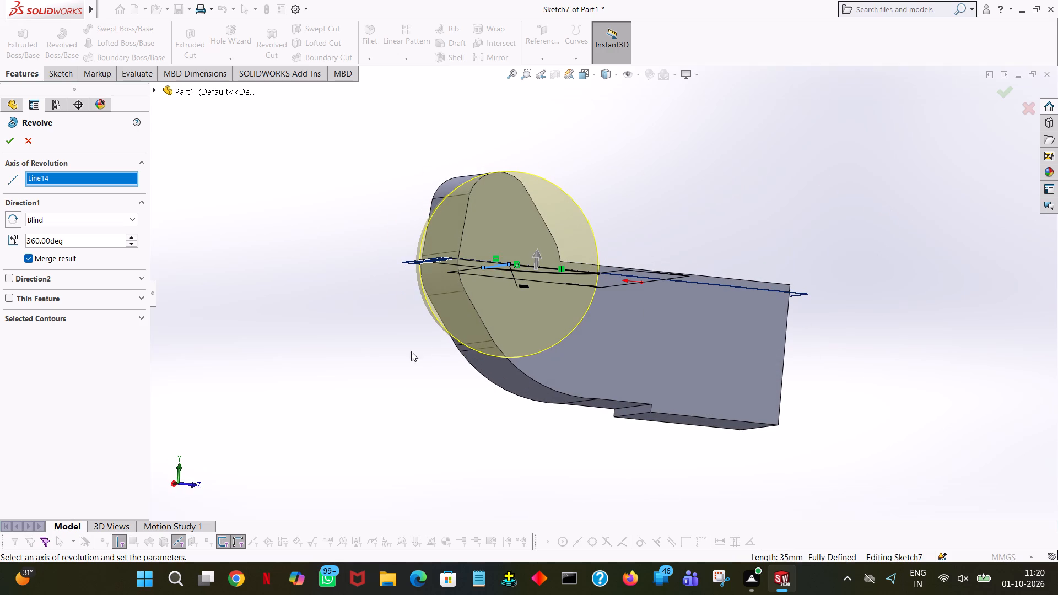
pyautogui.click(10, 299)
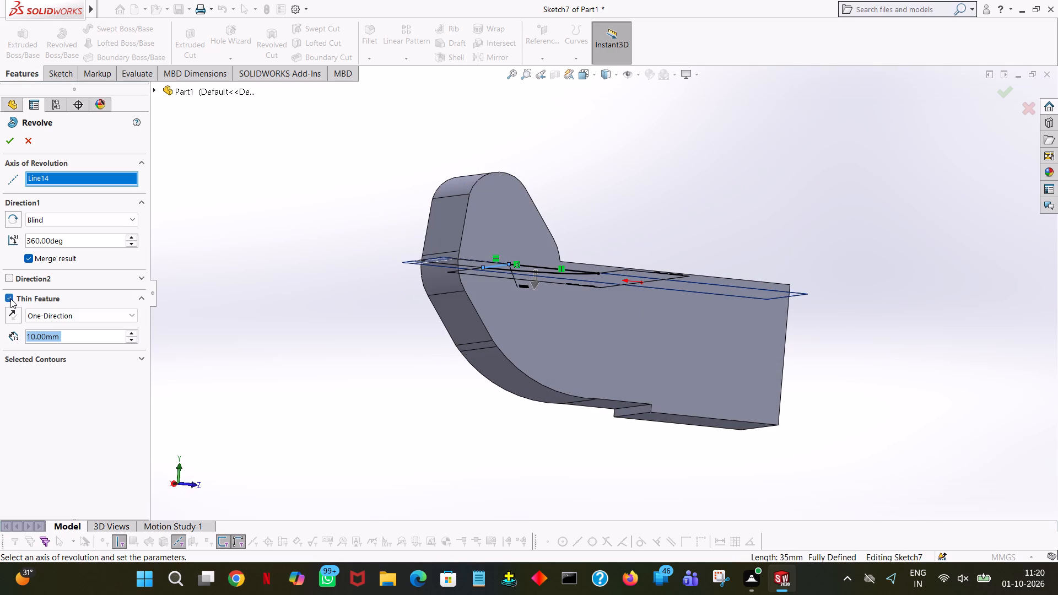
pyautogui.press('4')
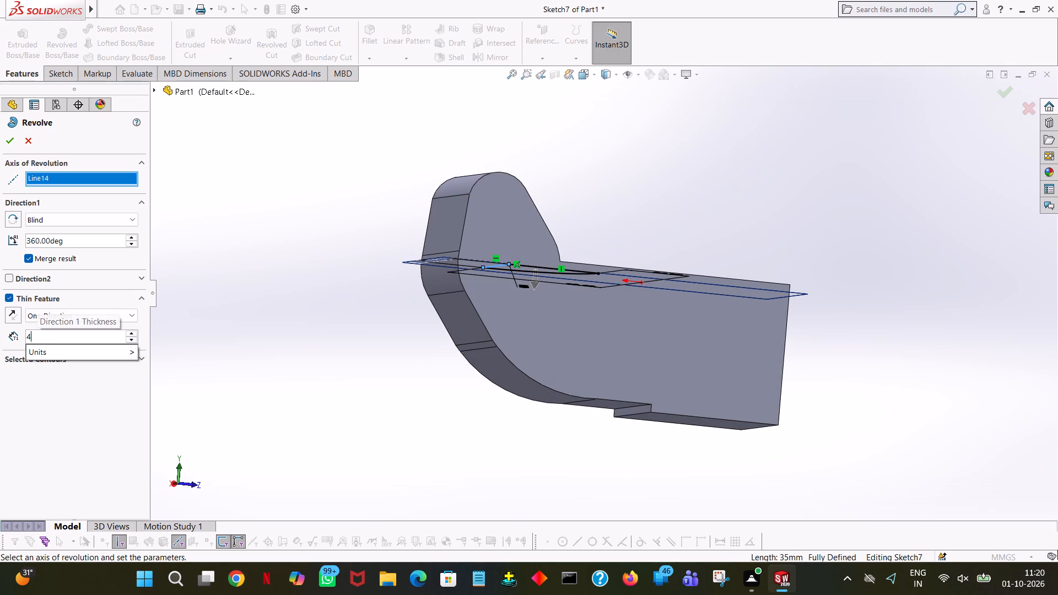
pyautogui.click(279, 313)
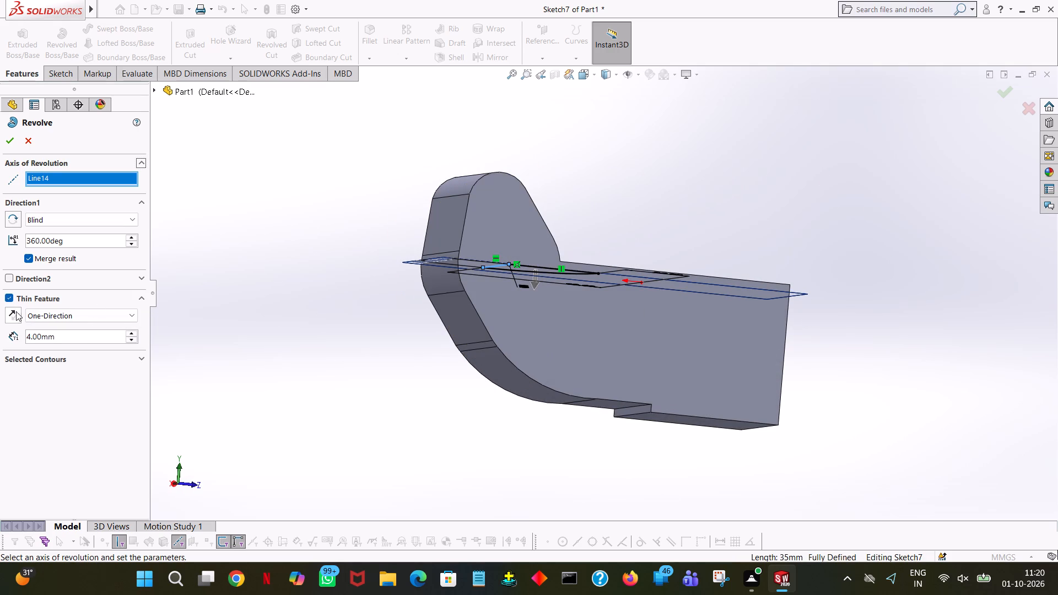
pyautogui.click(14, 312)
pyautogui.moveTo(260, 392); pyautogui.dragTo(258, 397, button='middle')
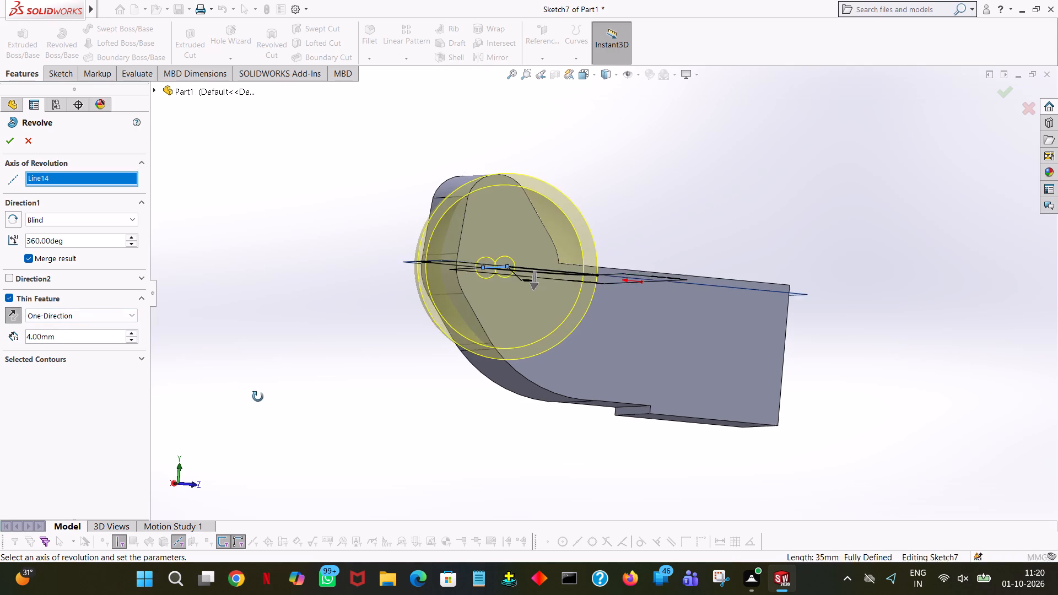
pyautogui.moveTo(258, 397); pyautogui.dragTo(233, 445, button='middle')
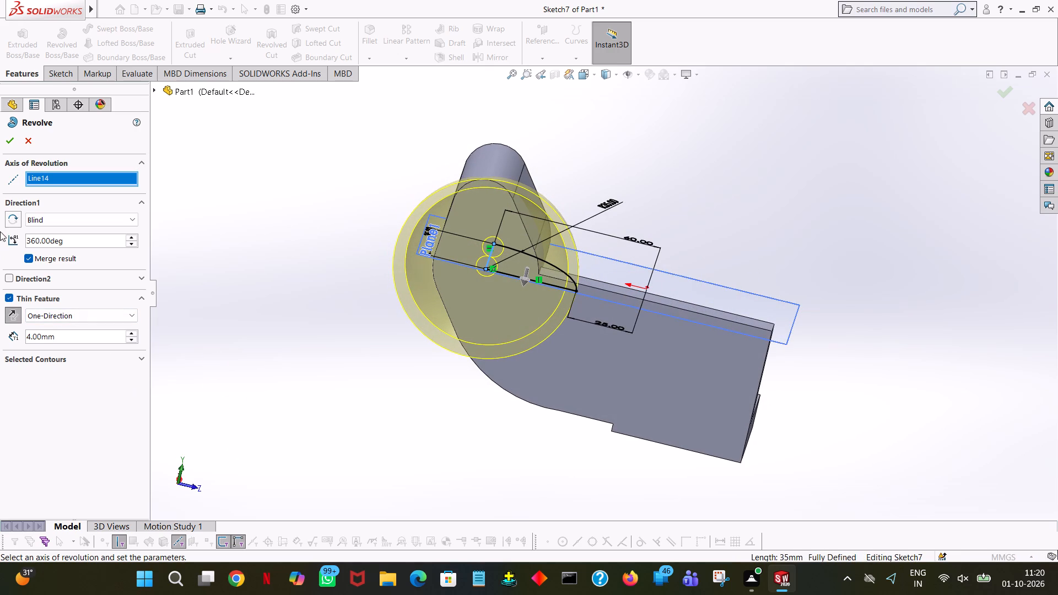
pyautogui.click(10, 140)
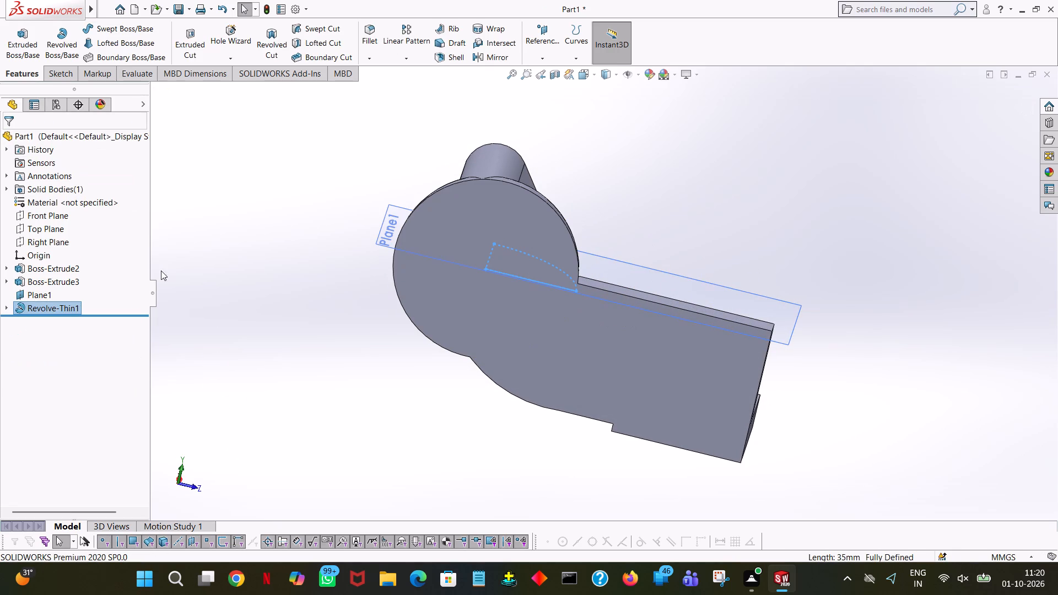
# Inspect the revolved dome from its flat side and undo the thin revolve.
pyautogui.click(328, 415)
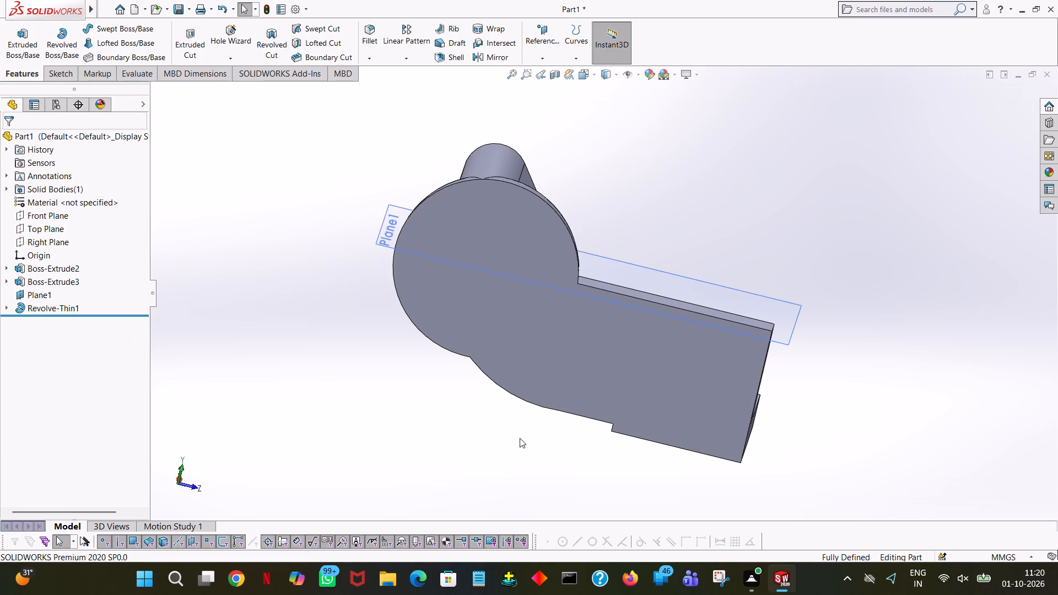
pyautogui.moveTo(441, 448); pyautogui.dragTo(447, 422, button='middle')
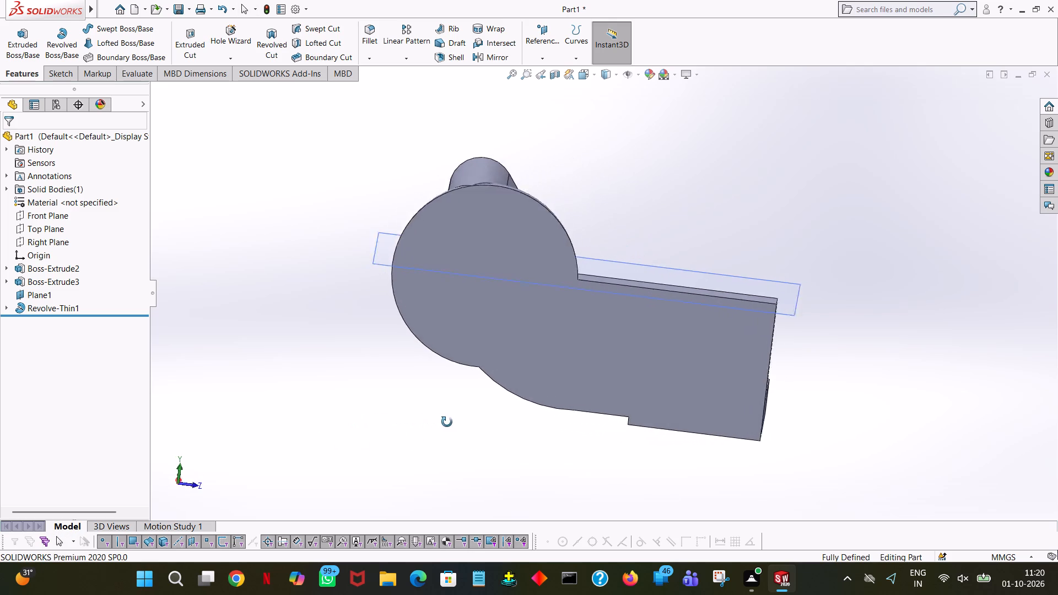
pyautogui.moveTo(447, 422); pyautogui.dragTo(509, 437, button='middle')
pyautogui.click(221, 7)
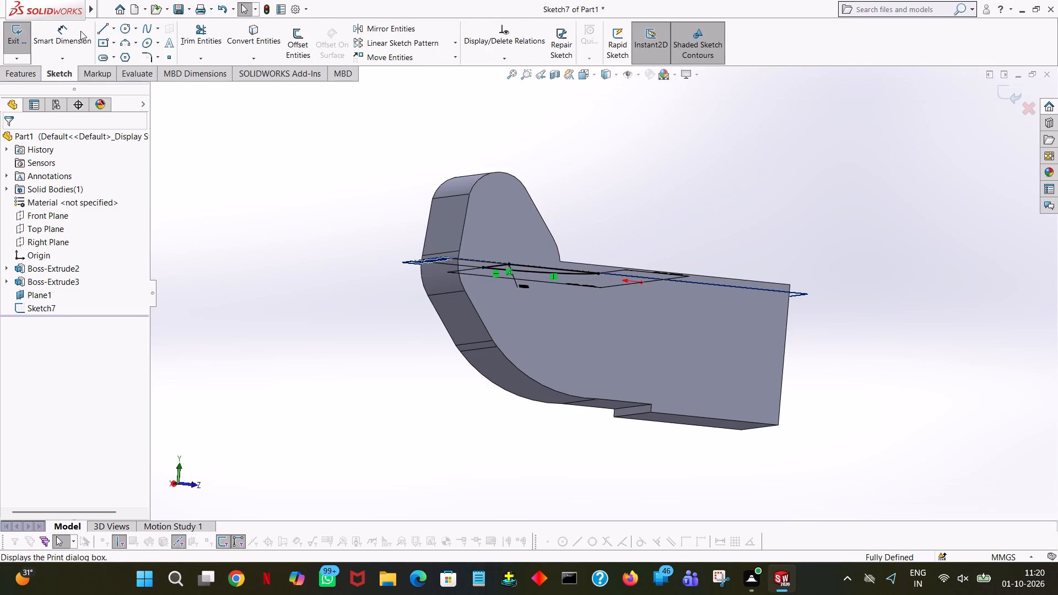
# Set up a 360° revolve of the quarter-circle profile about its 35 mm horizontal line.
pyautogui.click(25, 73)
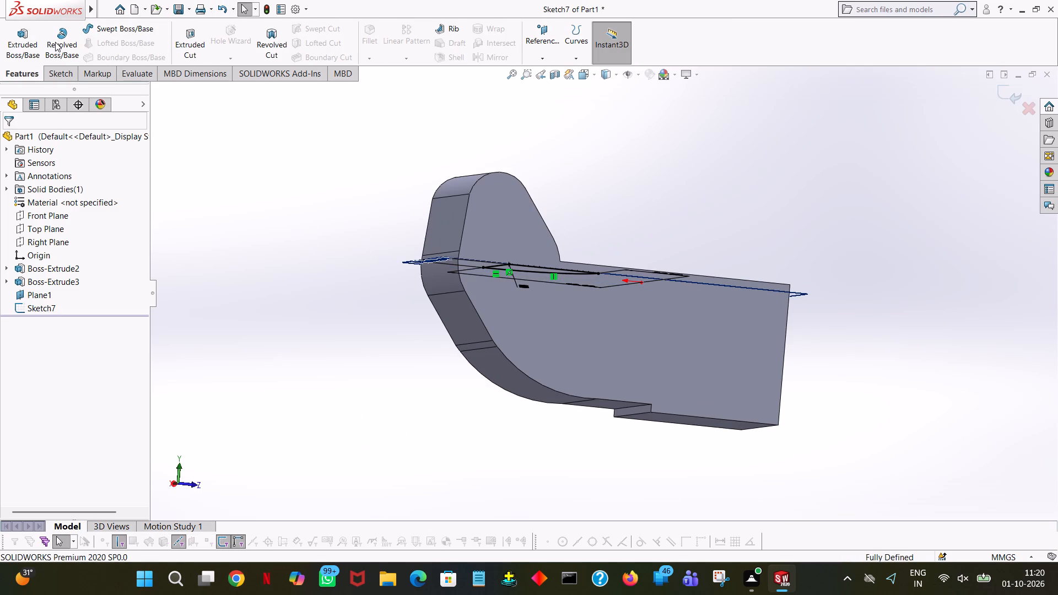
pyautogui.click(55, 42)
pyautogui.moveTo(687, 106); pyautogui.dragTo(689, 307, button='middle')
pyautogui.click(493, 336)
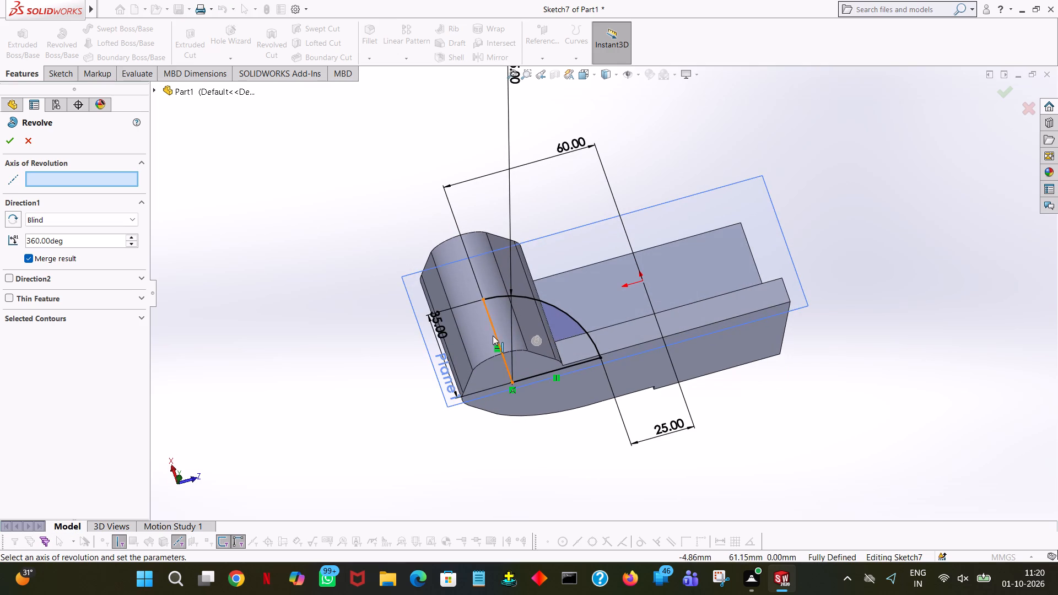
pyautogui.moveTo(619, 415); pyautogui.dragTo(606, 244, button='middle')
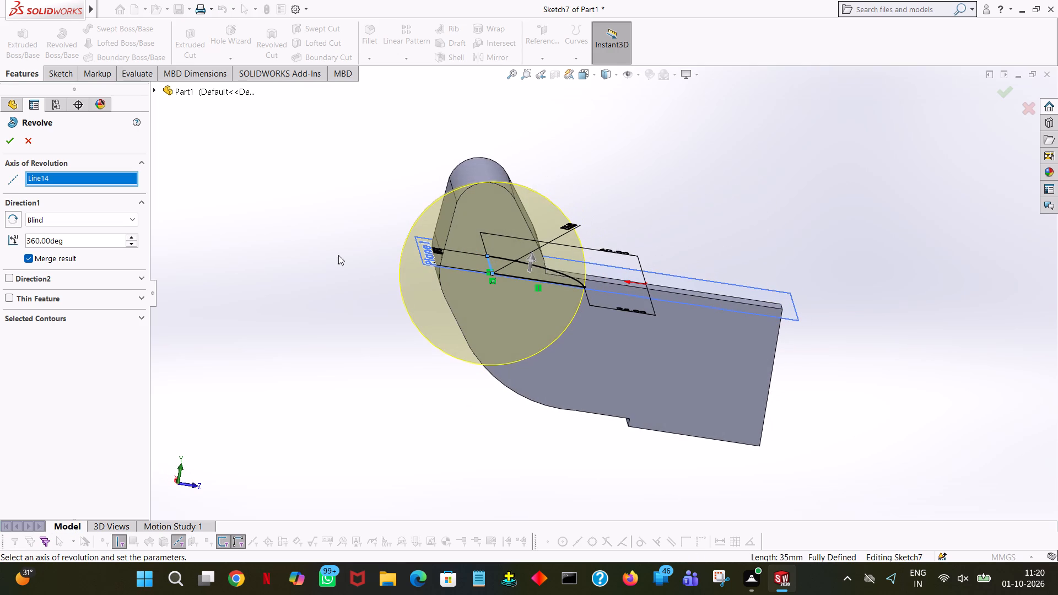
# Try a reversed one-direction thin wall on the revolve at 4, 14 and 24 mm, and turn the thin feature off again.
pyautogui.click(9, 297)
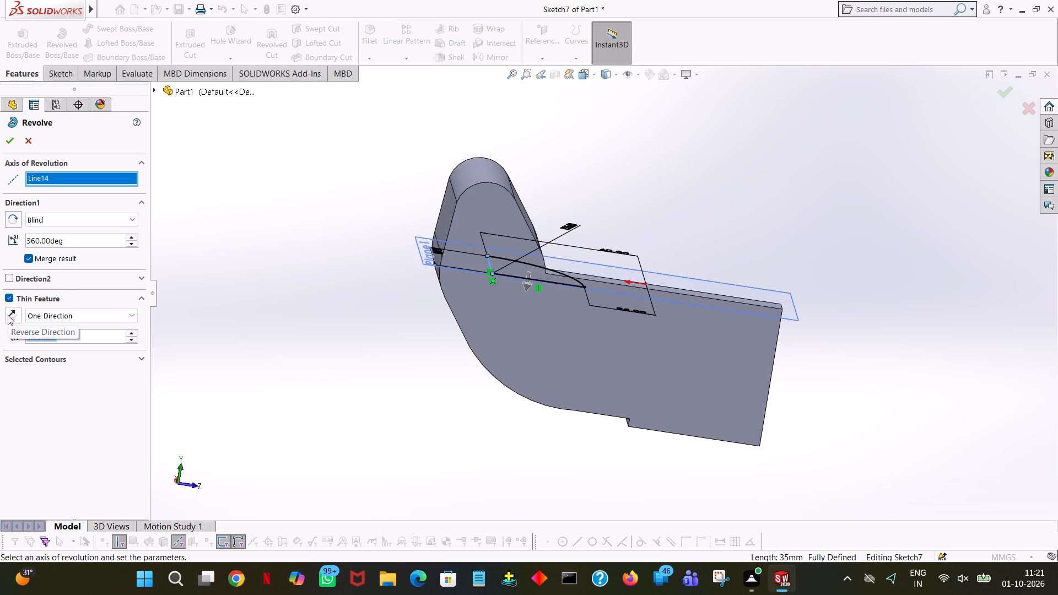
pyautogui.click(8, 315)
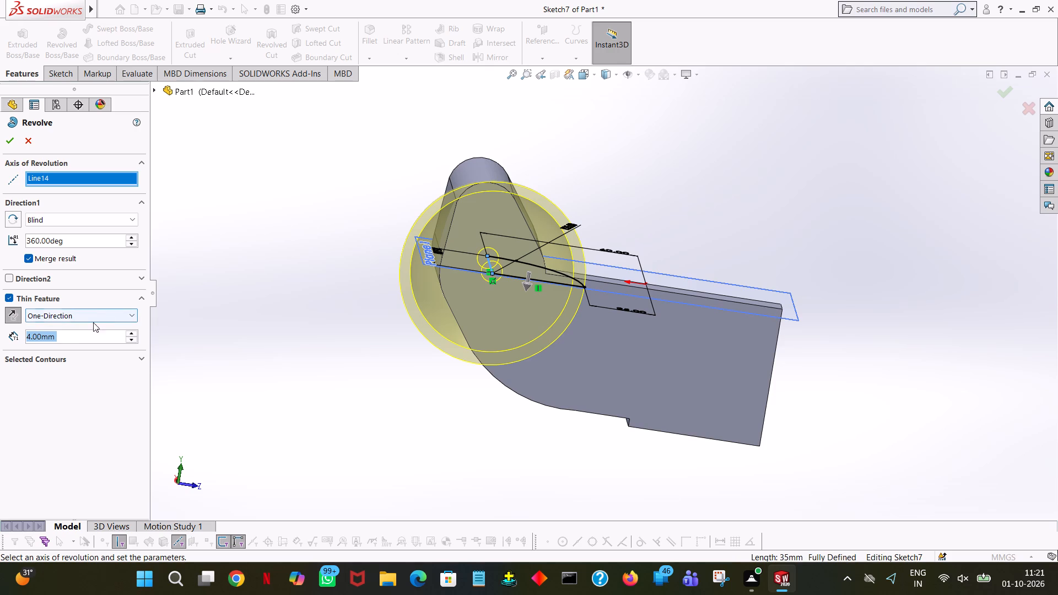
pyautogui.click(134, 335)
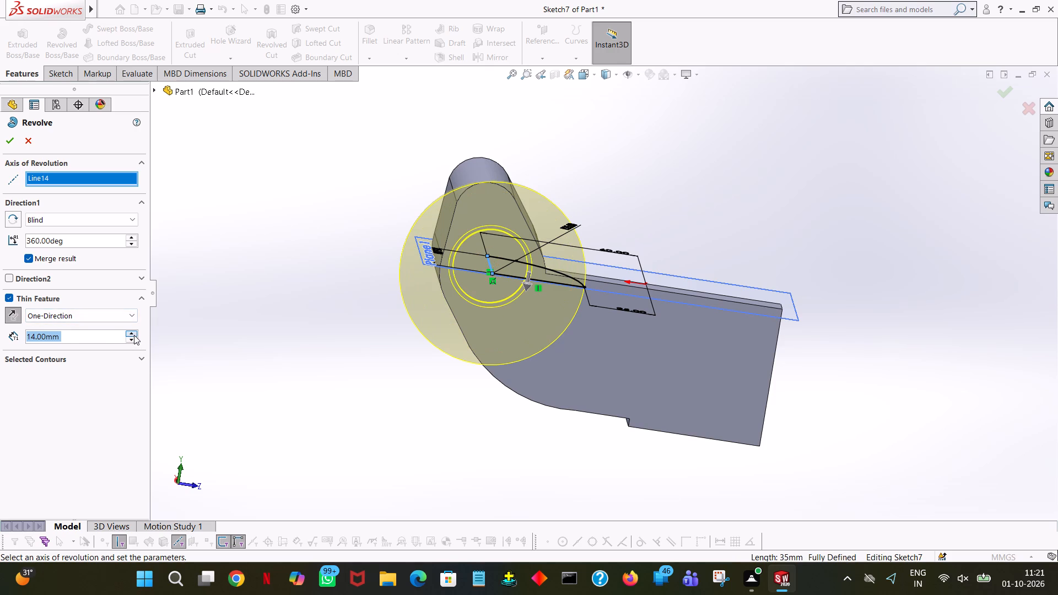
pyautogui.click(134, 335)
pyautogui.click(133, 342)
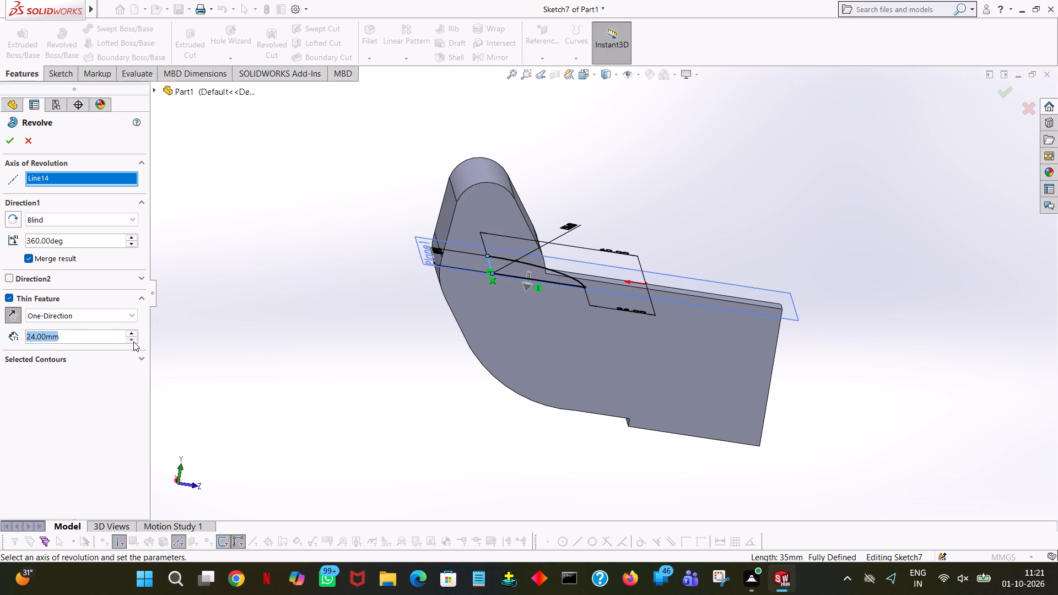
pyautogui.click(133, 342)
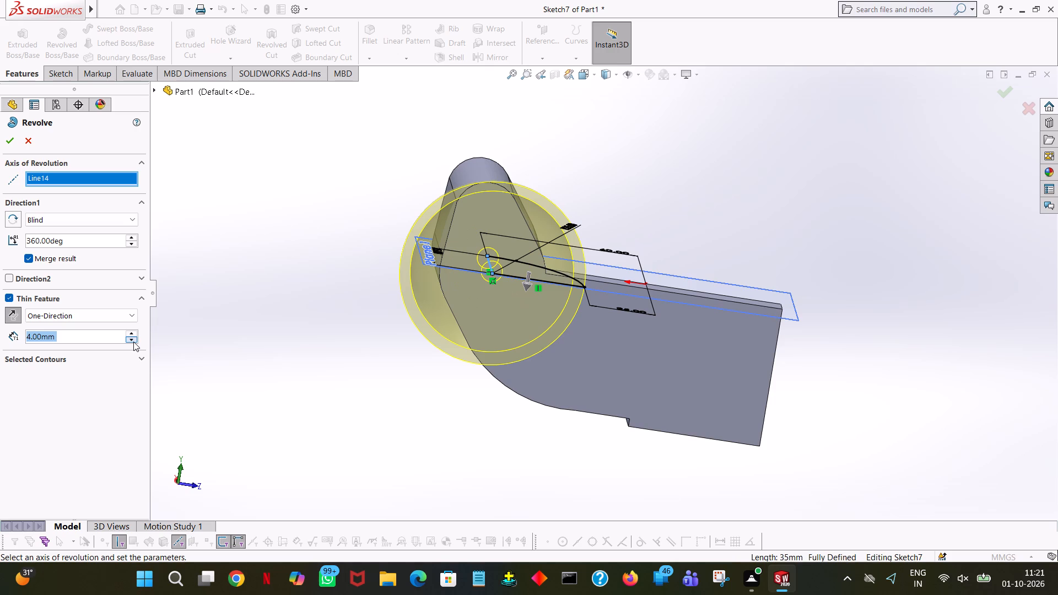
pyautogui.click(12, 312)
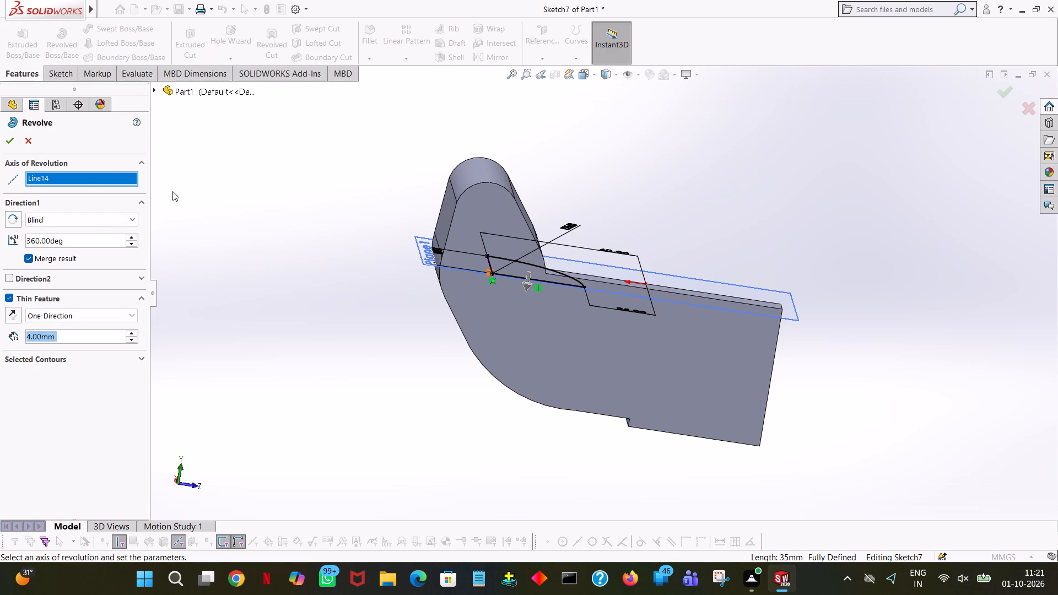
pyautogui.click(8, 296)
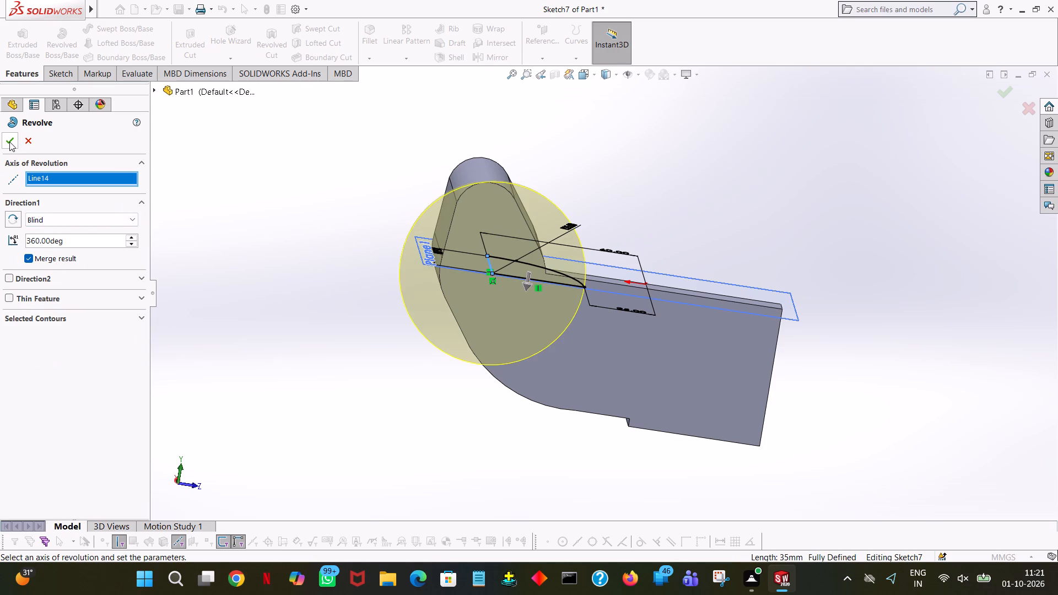
# Create the dome as a solid 360° revolve merged with the bracket.
pyautogui.click(9, 142)
pyautogui.click(166, 148)
# Sketch a circle of 12.5 mm radius (25/2) on the flat lobe face opposite the dome, centred on the dome's axis.
pyautogui.moveTo(278, 147); pyautogui.dragTo(413, 423, button='middle')
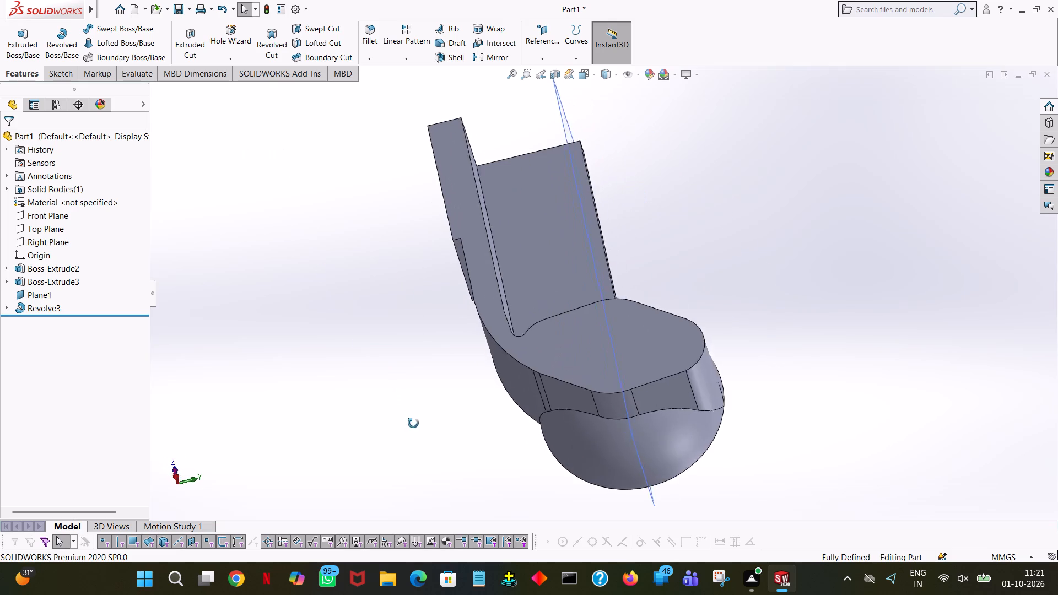
pyautogui.moveTo(413, 423); pyautogui.dragTo(414, 425, button='middle')
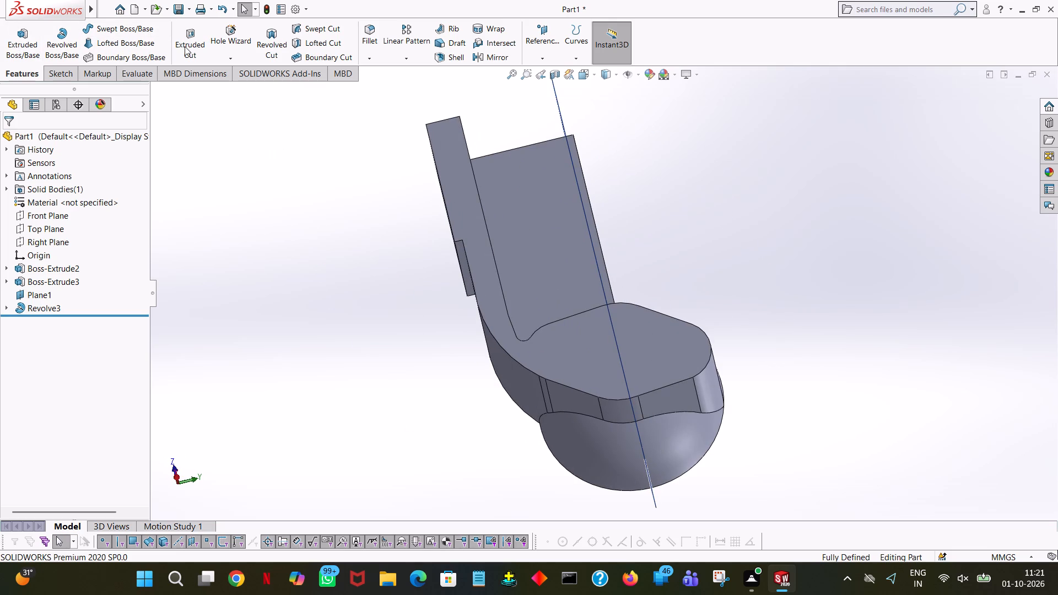
pyautogui.click(185, 46)
pyautogui.click(650, 348)
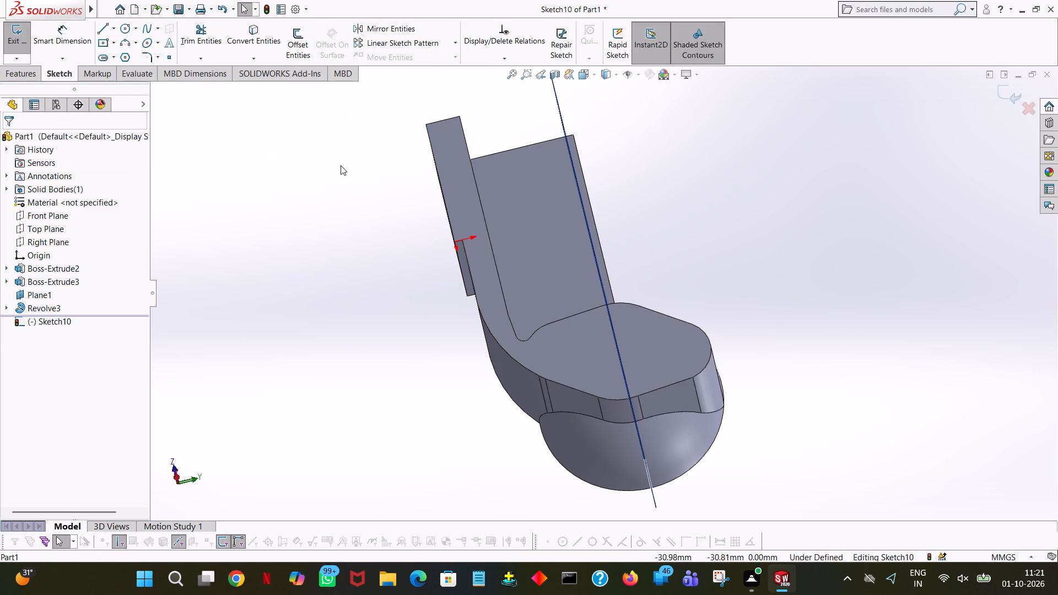
pyautogui.press('space')
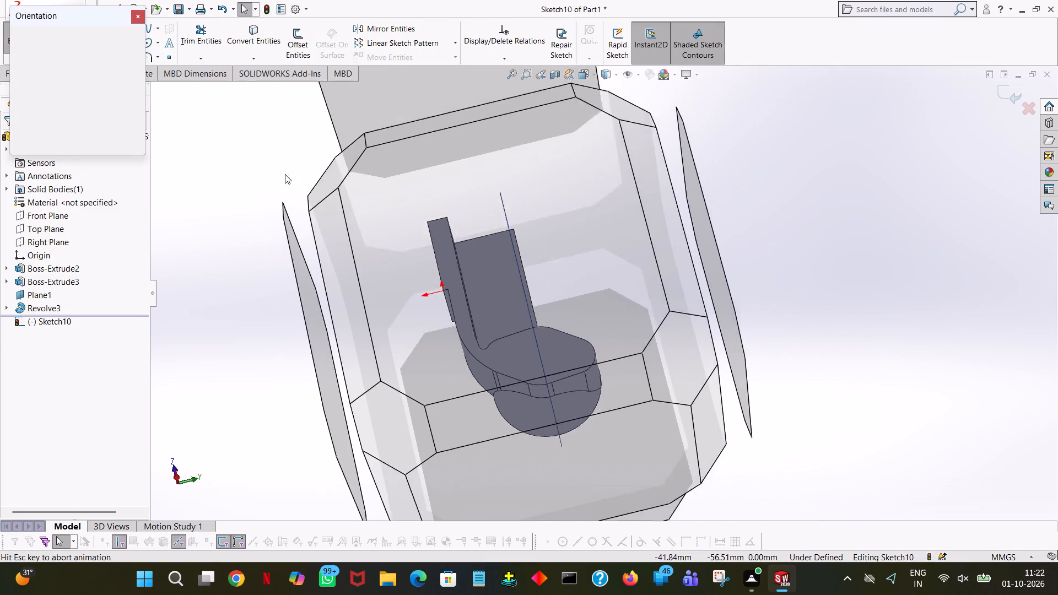
pyautogui.click(138, 83)
pyautogui.click(124, 33)
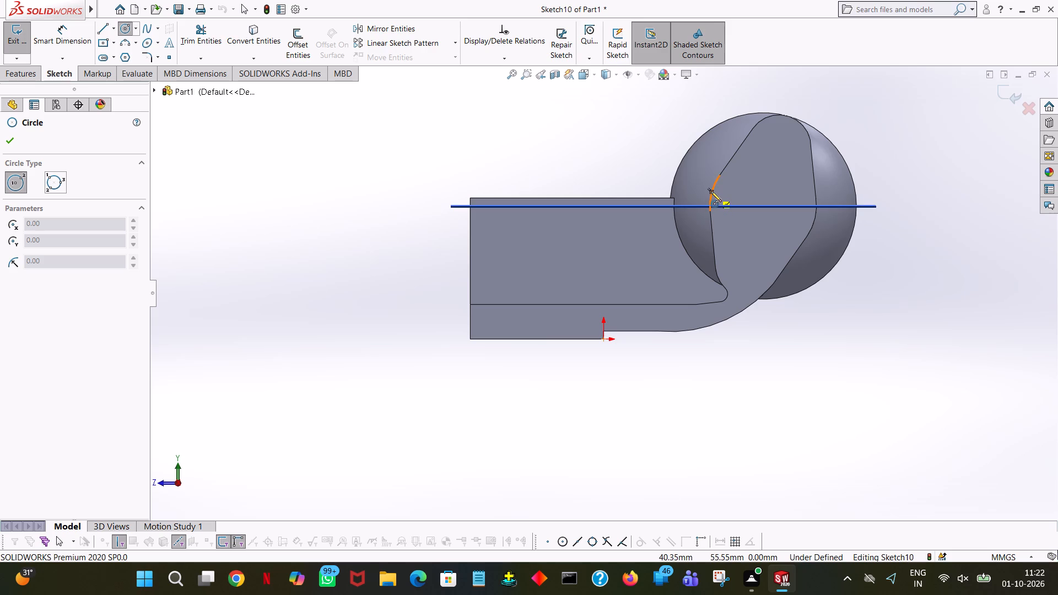
pyautogui.click(763, 206)
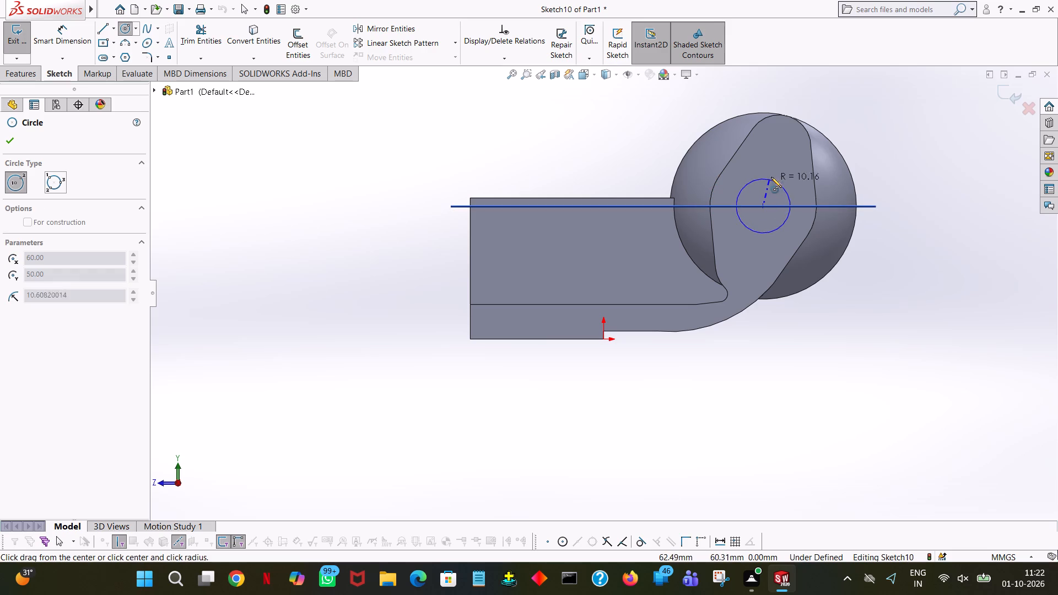
pyautogui.click(771, 176)
pyautogui.write('25/2')
pyautogui.press('Return')
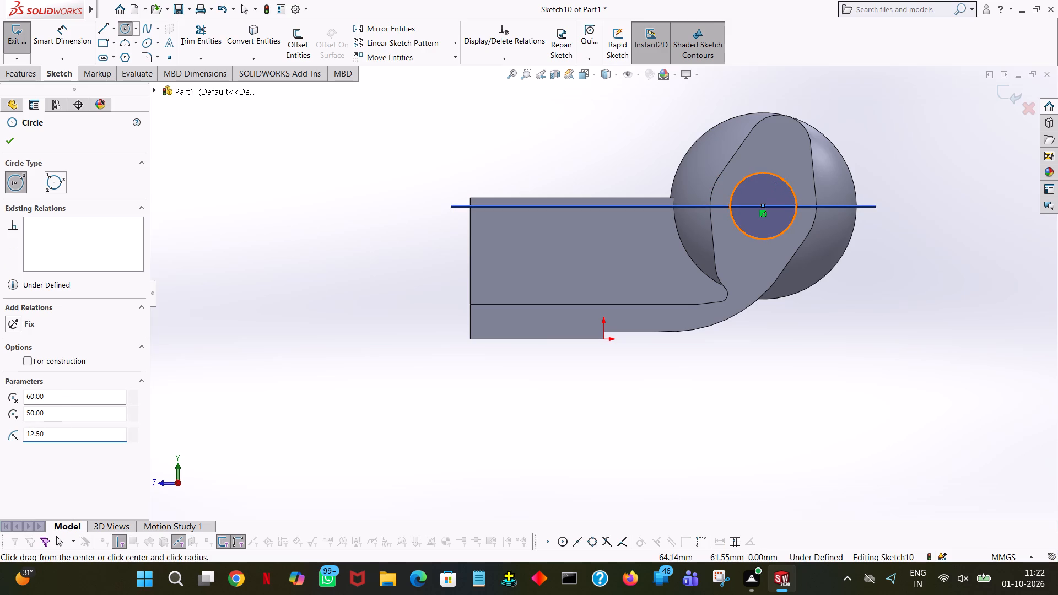
pyautogui.click(8, 138)
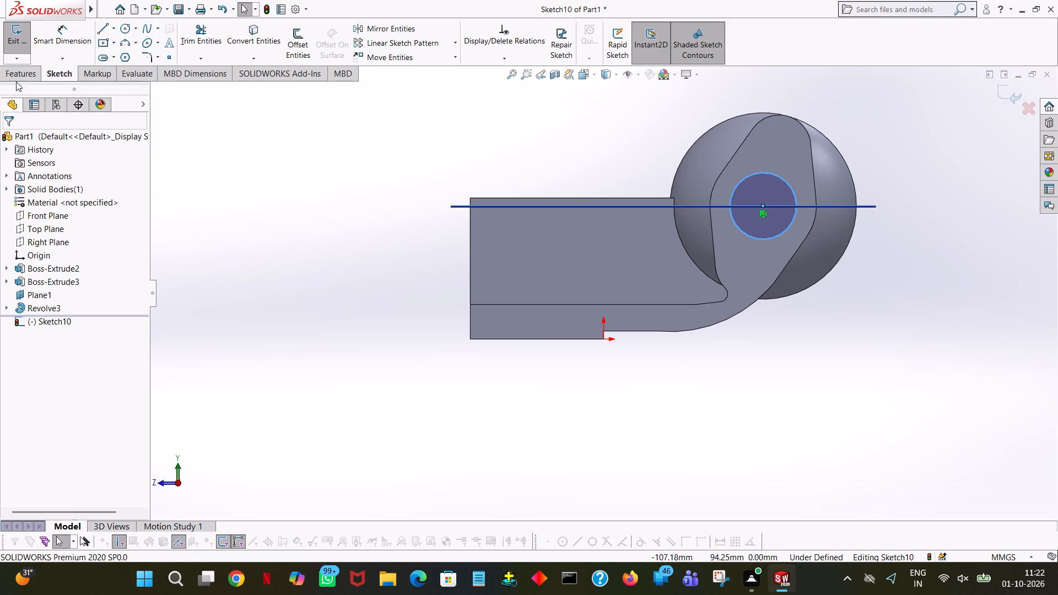
# Cut the 12.5 mm radius circle through the lobe and dome as a blind extruded cut 318 mm deep.
pyautogui.click(17, 78)
pyautogui.click(186, 36)
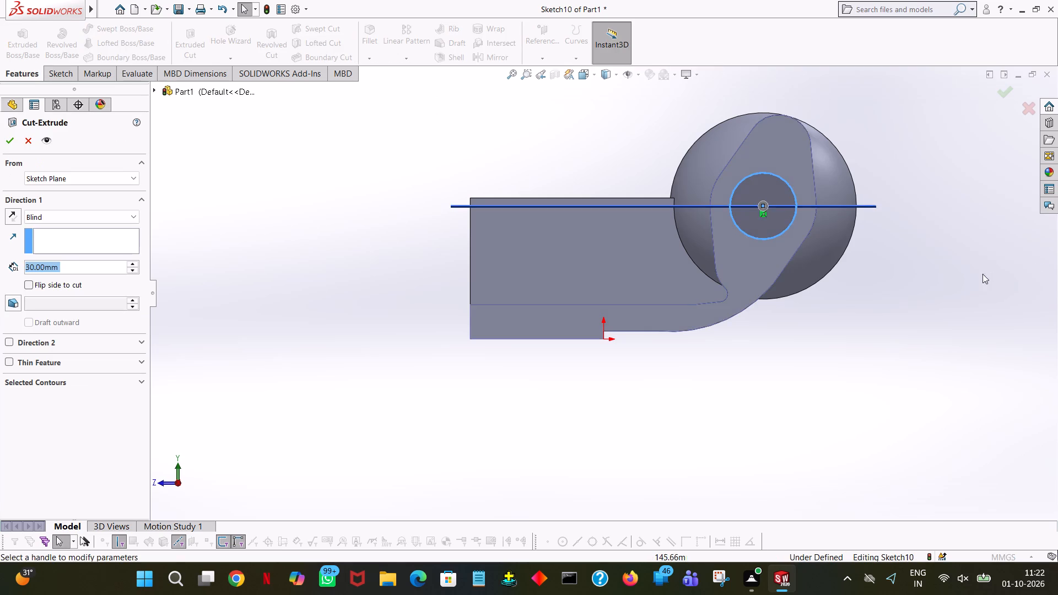
pyautogui.moveTo(924, 304); pyautogui.dragTo(741, 327, button='middle')
pyautogui.moveTo(583, 213); pyautogui.dragTo(697, 226)
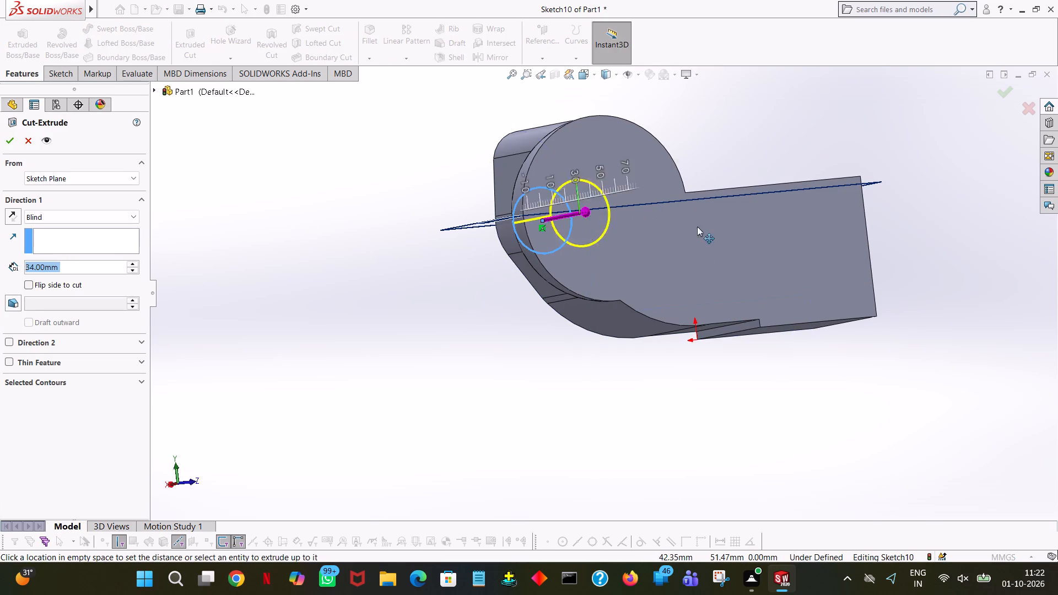
pyautogui.moveTo(697, 226); pyautogui.dragTo(954, 263)
pyautogui.click(2, 143)
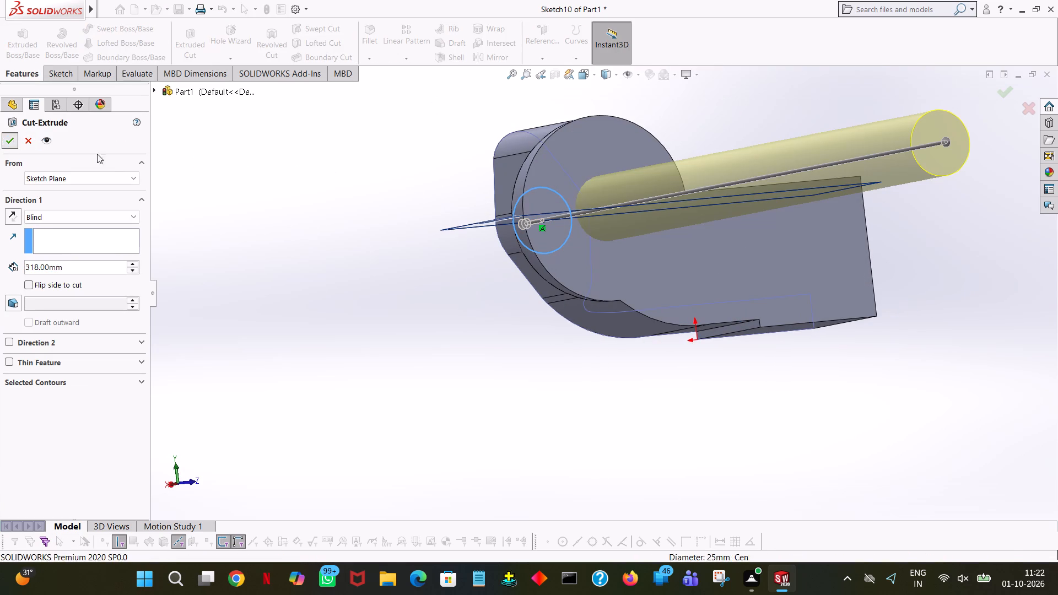
pyautogui.click(133, 171)
pyautogui.moveTo(238, 191); pyautogui.dragTo(214, 224, button='middle')
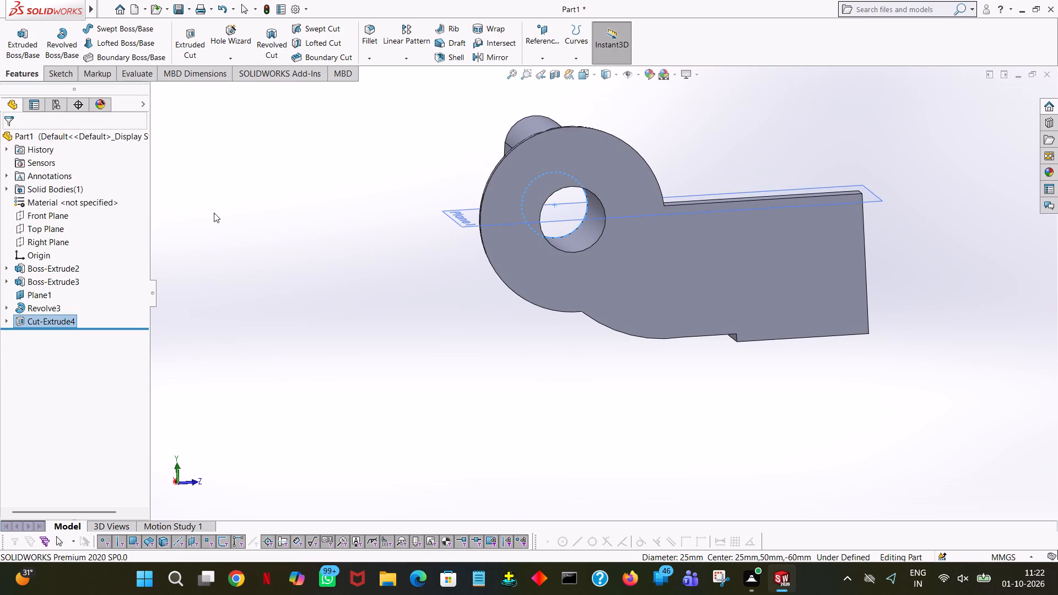
pyautogui.click(219, 166)
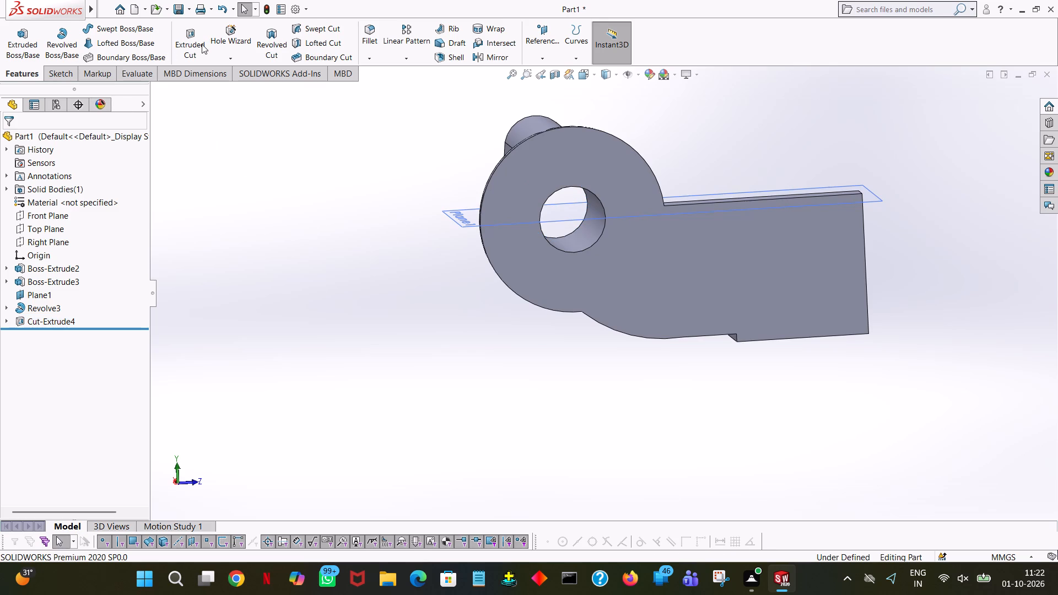
# Sketch a circle of 31 mm radius on the dome's flat face, concentric with the 25 mm hole.
pyautogui.click(202, 44)
pyautogui.click(572, 171)
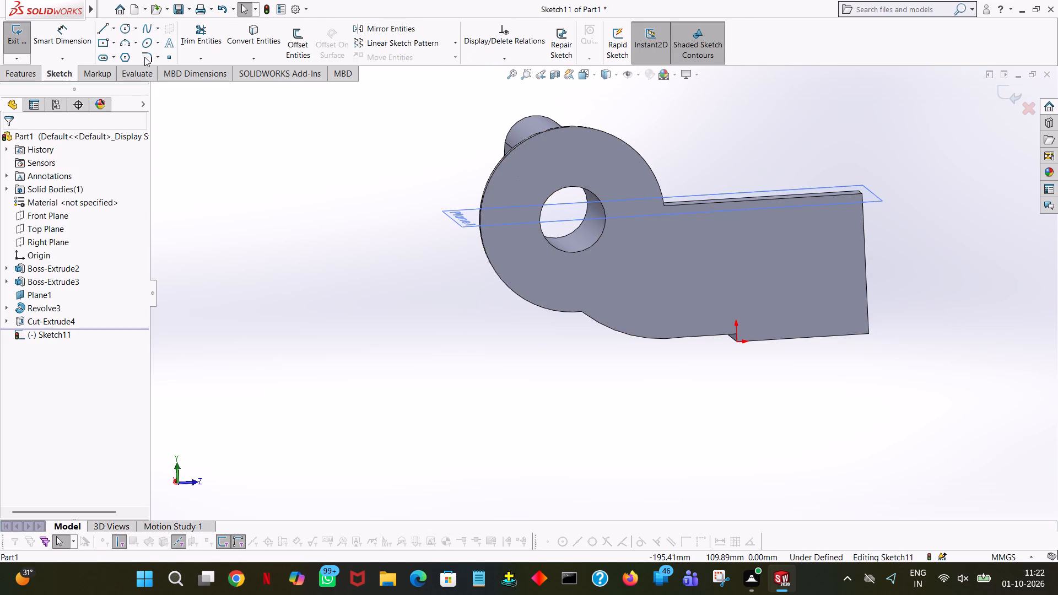
pyautogui.press('space')
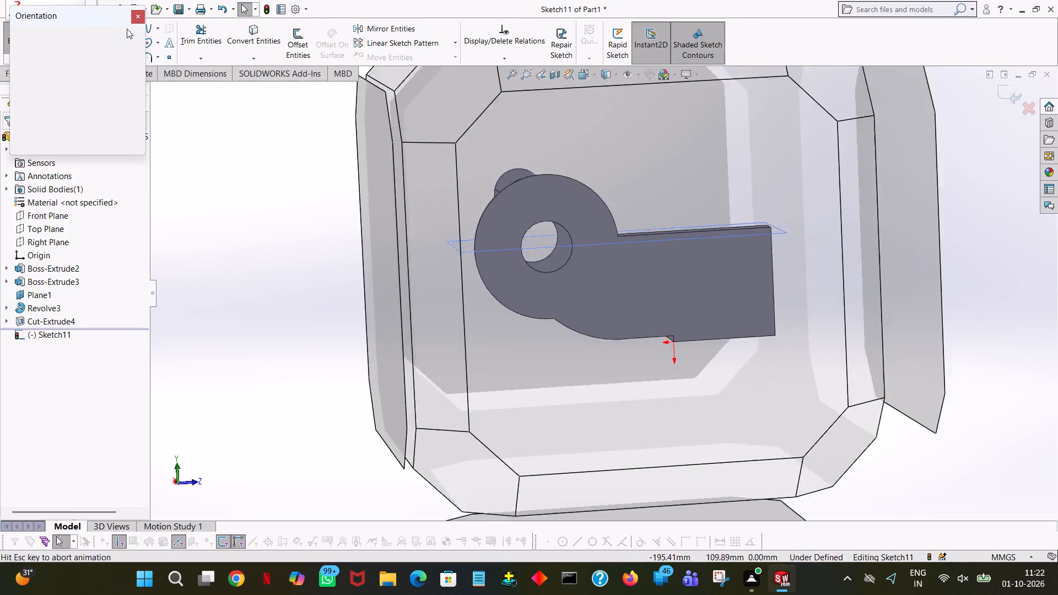
pyautogui.click(133, 86)
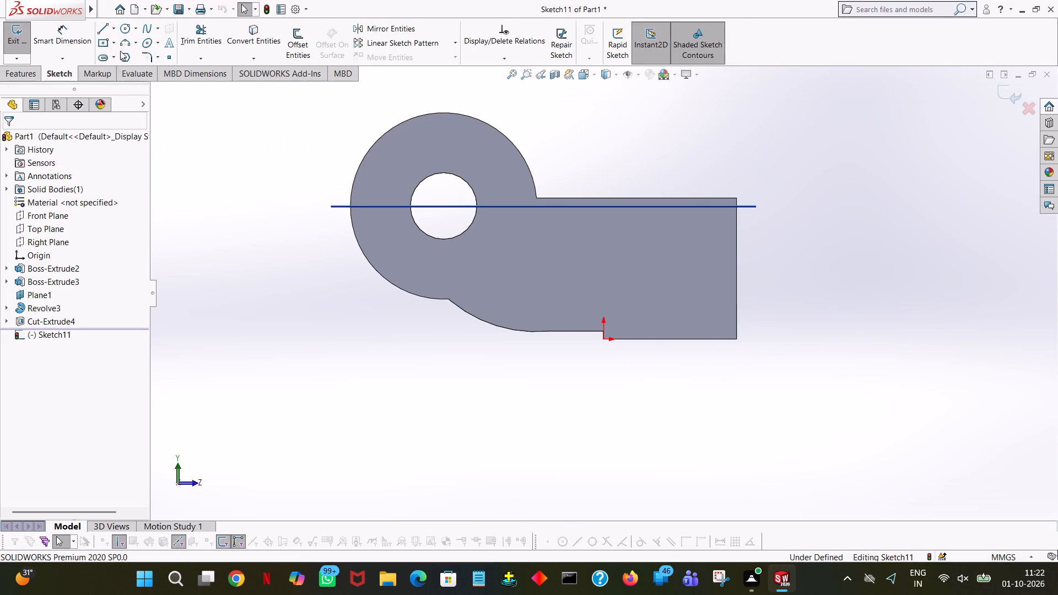
pyautogui.click(119, 31)
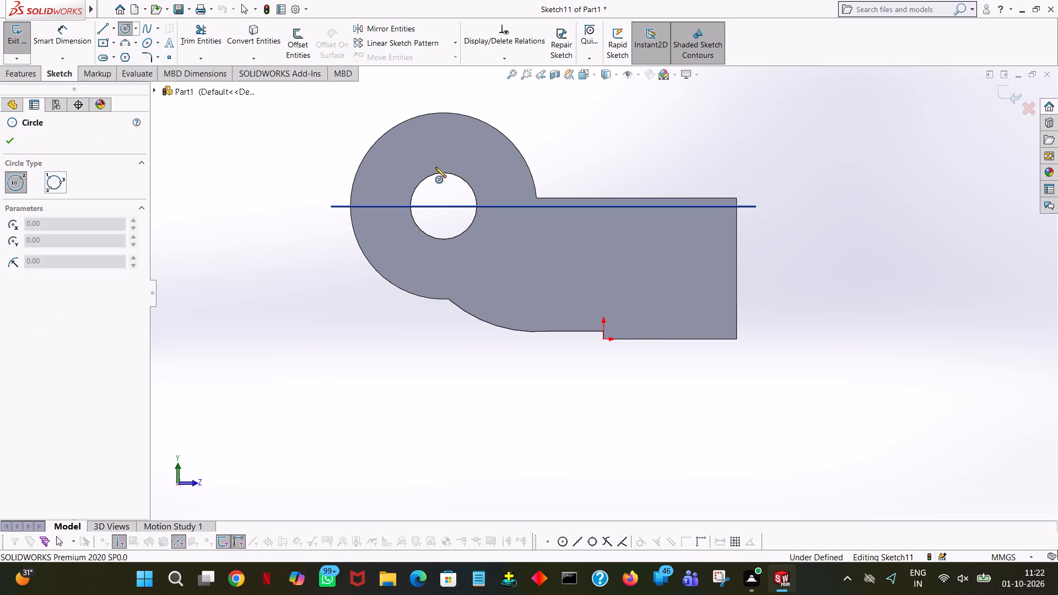
pyautogui.click(442, 205)
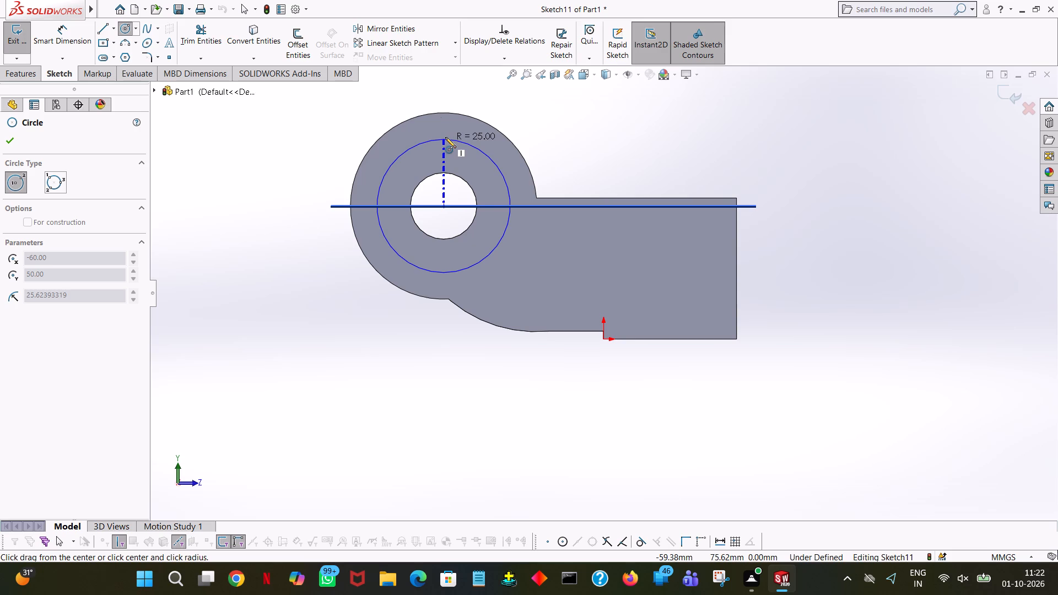
pyautogui.click(445, 137)
pyautogui.write('31')
pyautogui.press('Return')
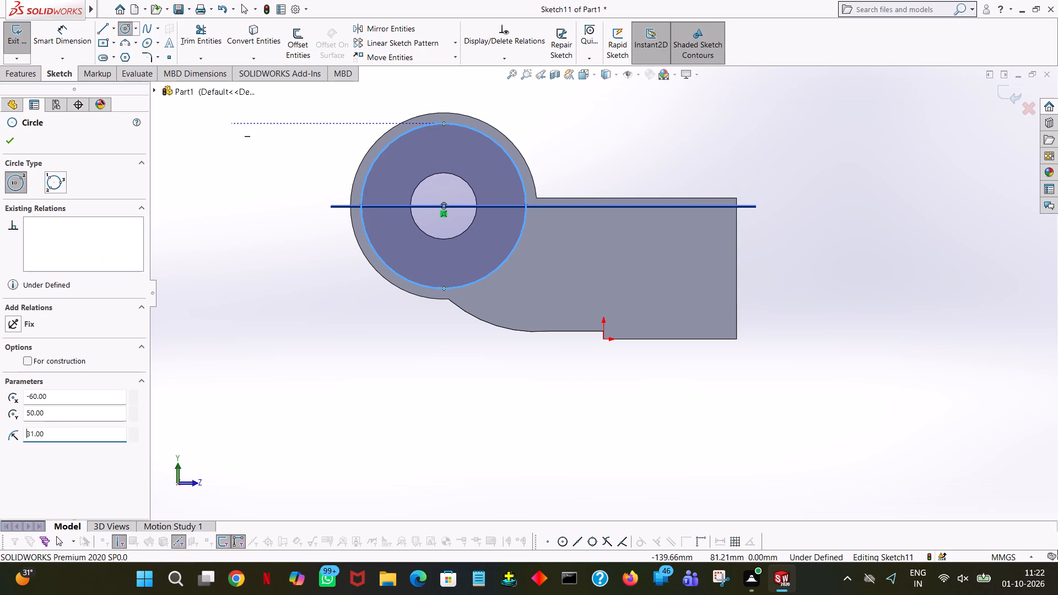
pyautogui.click(14, 138)
# Cut the 31 mm radius circle into the dome with a blind depth of 35 mm and an inward draft of 27°.
pyautogui.click(25, 84)
pyautogui.click(31, 80)
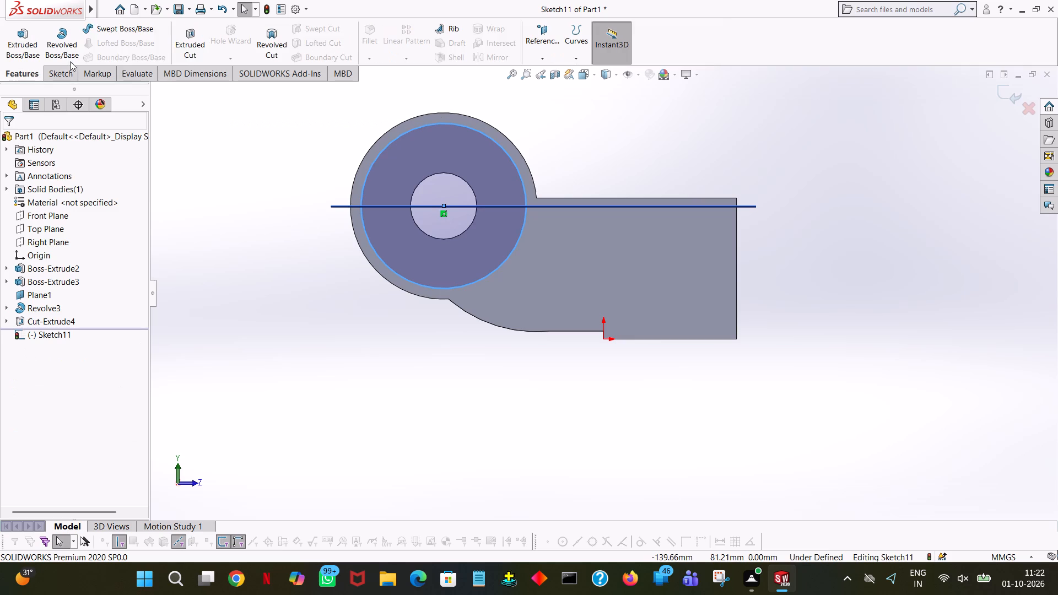
pyautogui.click(176, 39)
pyautogui.moveTo(316, 99); pyautogui.dragTo(316, 110, button='middle')
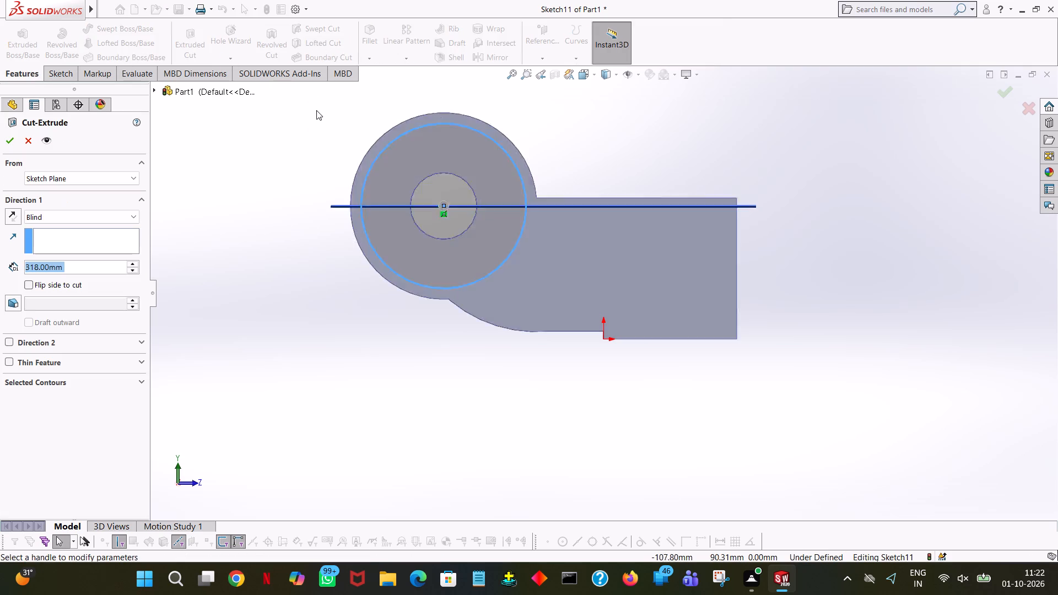
pyautogui.moveTo(316, 110); pyautogui.dragTo(320, 316, button='middle')
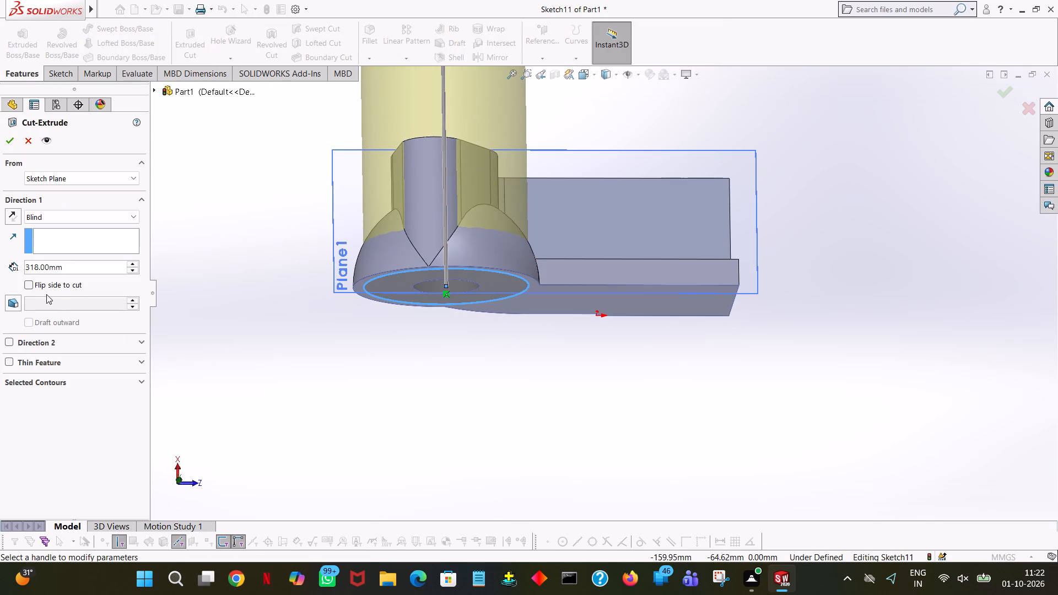
pyautogui.doubleClick(95, 262)
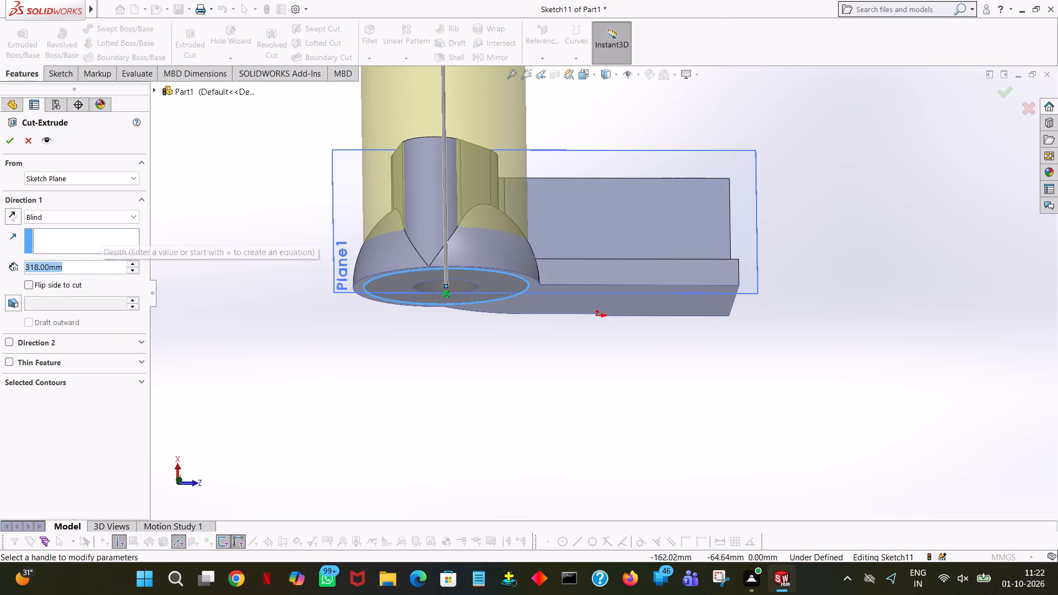
pyautogui.write('35')
pyautogui.press('Return')
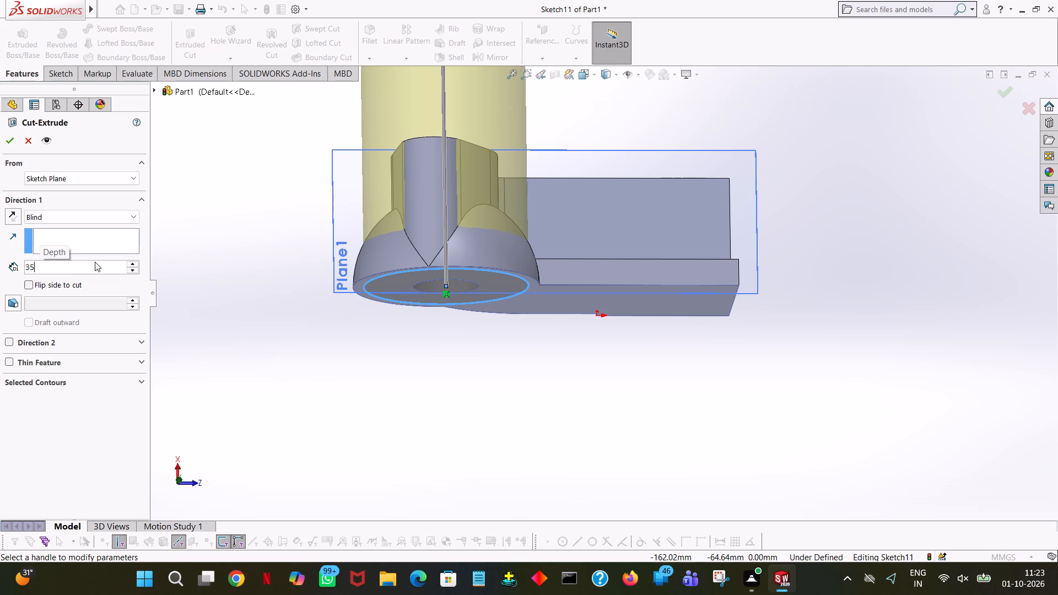
pyautogui.click(10, 300)
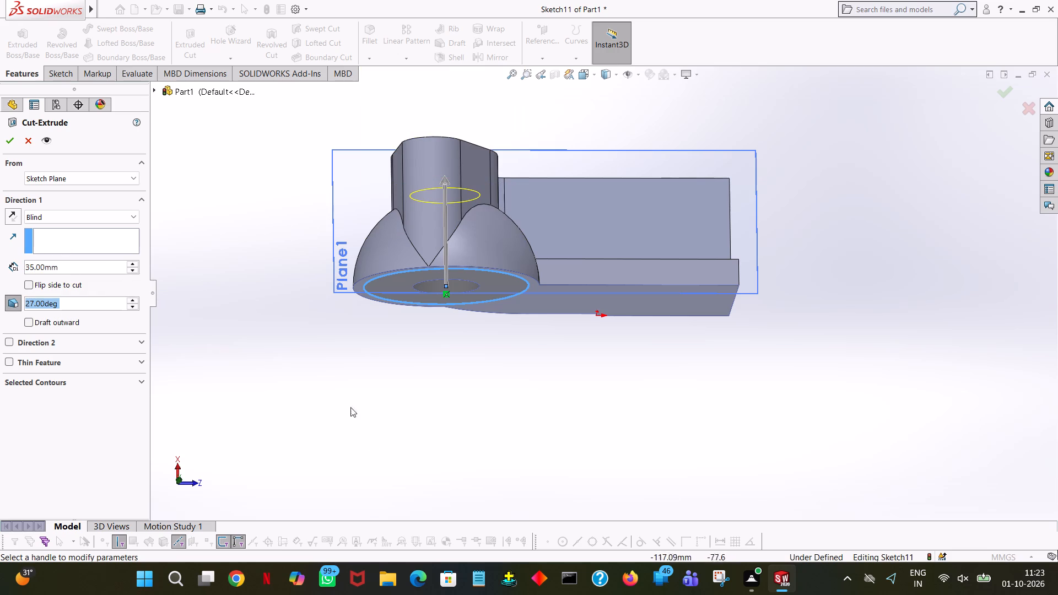
pyautogui.moveTo(364, 434); pyautogui.dragTo(382, 197, button='middle')
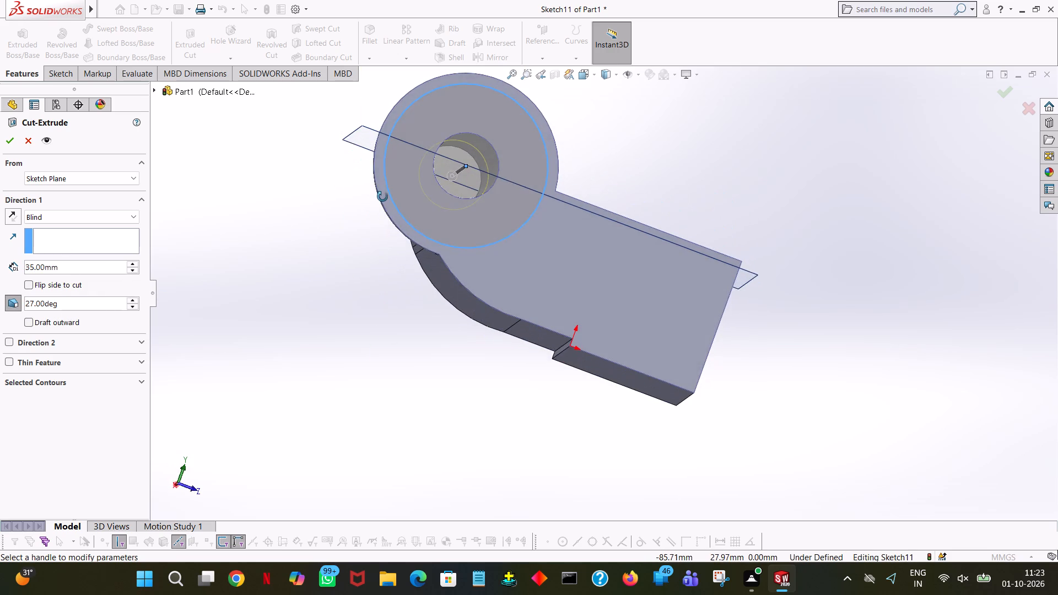
pyautogui.moveTo(382, 197); pyautogui.dragTo(365, 468, button='middle')
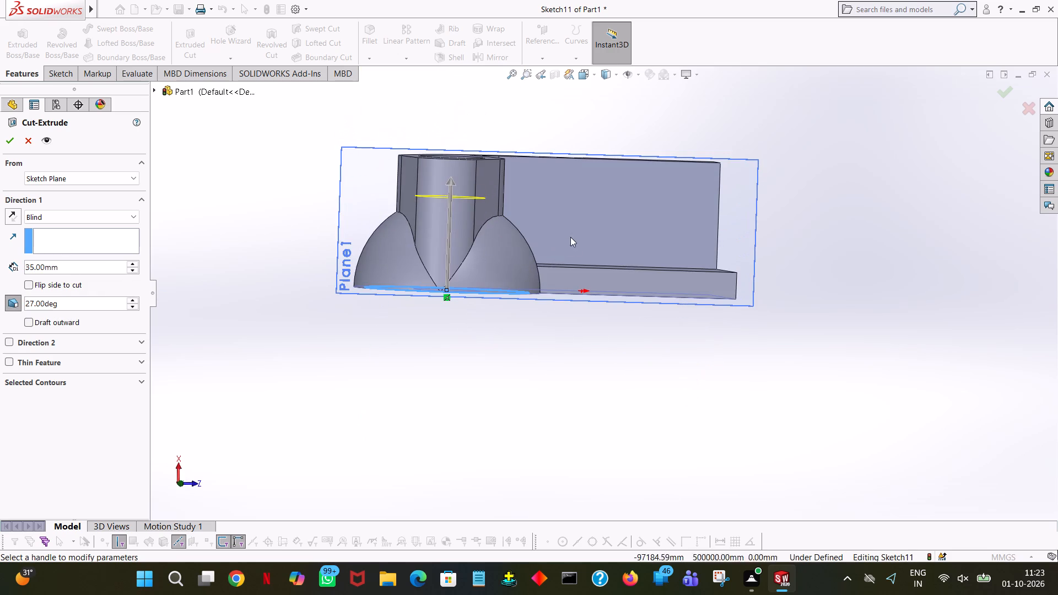
pyautogui.moveTo(571, 238); pyautogui.dragTo(563, 486, button='middle')
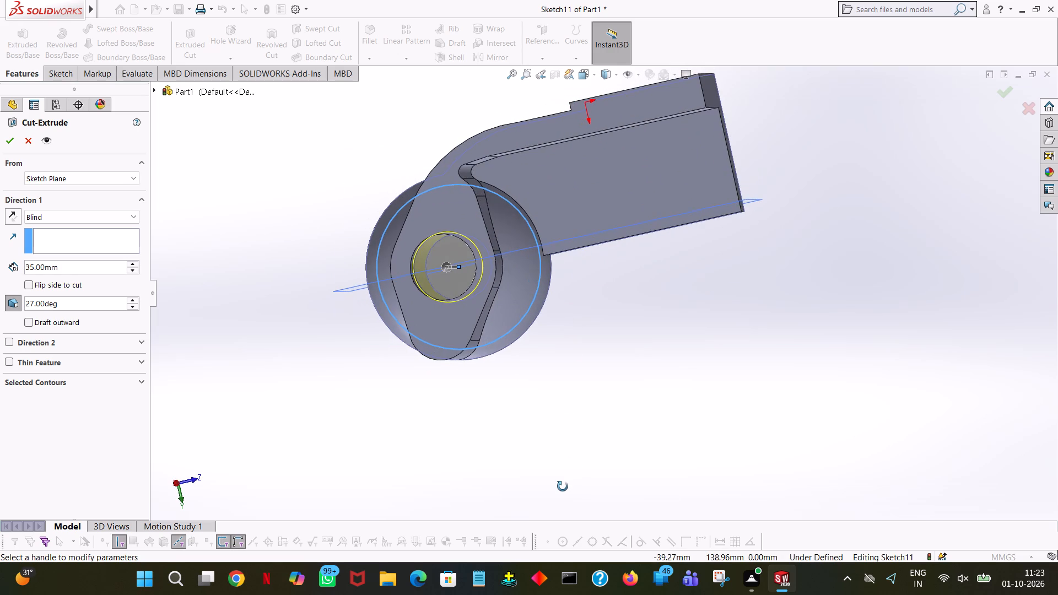
pyautogui.moveTo(563, 486); pyautogui.dragTo(574, 490, button='middle')
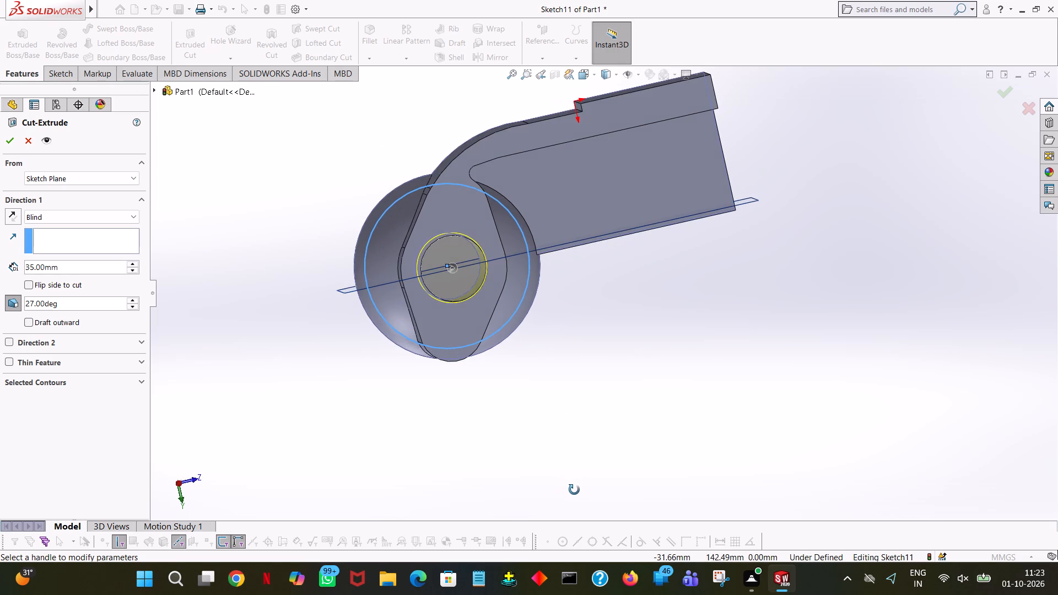
pyautogui.moveTo(574, 490); pyautogui.dragTo(573, 473, button='middle')
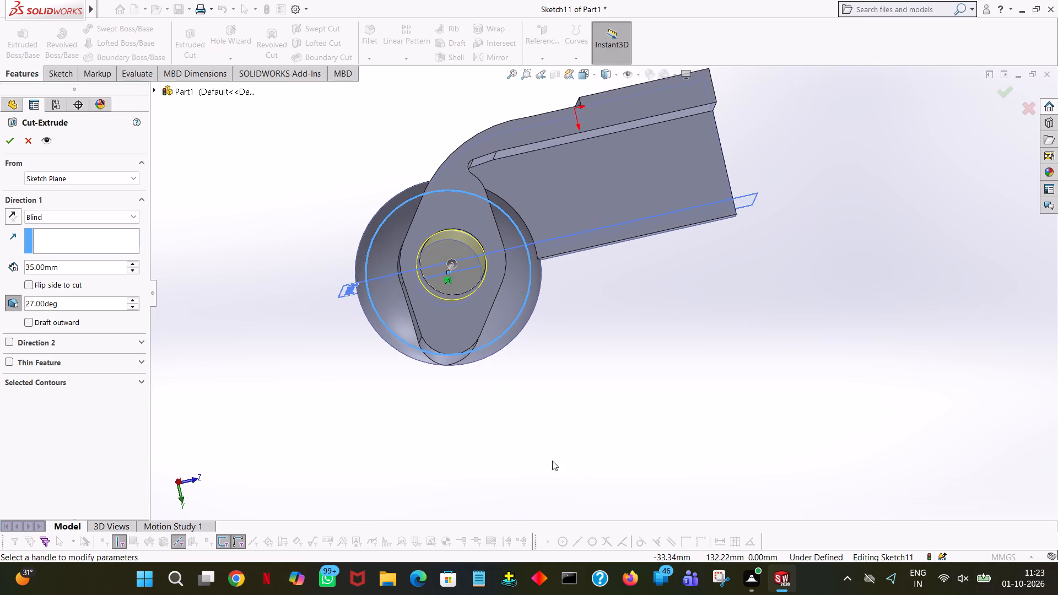
pyautogui.click(16, 143)
pyautogui.click(575, 369)
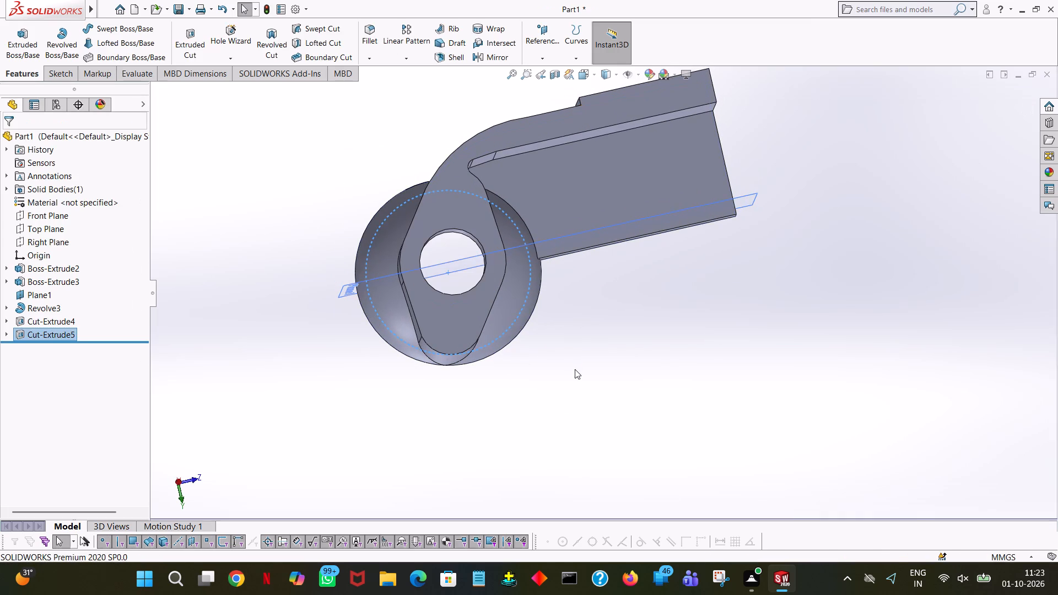
# Inspect the tapered socket and the bracket from several sides, ending in the isometric view.
pyautogui.moveTo(712, 432); pyautogui.dragTo(801, 3, button='middle')
pyautogui.moveTo(753, 328); pyautogui.dragTo(726, 262, button='middle')
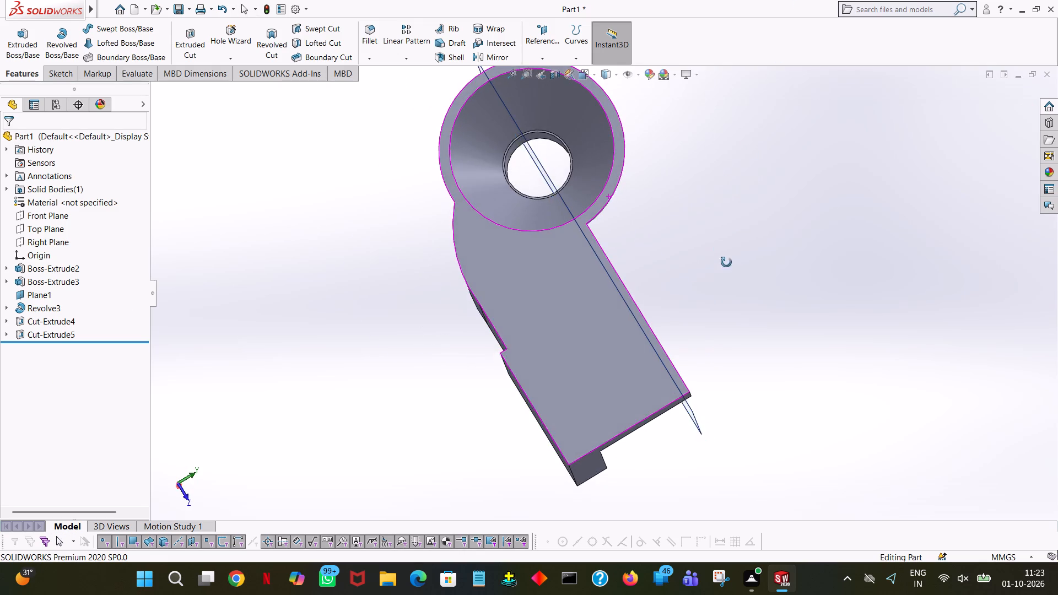
pyautogui.moveTo(726, 262); pyautogui.dragTo(739, 291, button='middle')
pyautogui.moveTo(817, 316); pyautogui.dragTo(855, 259, button='middle')
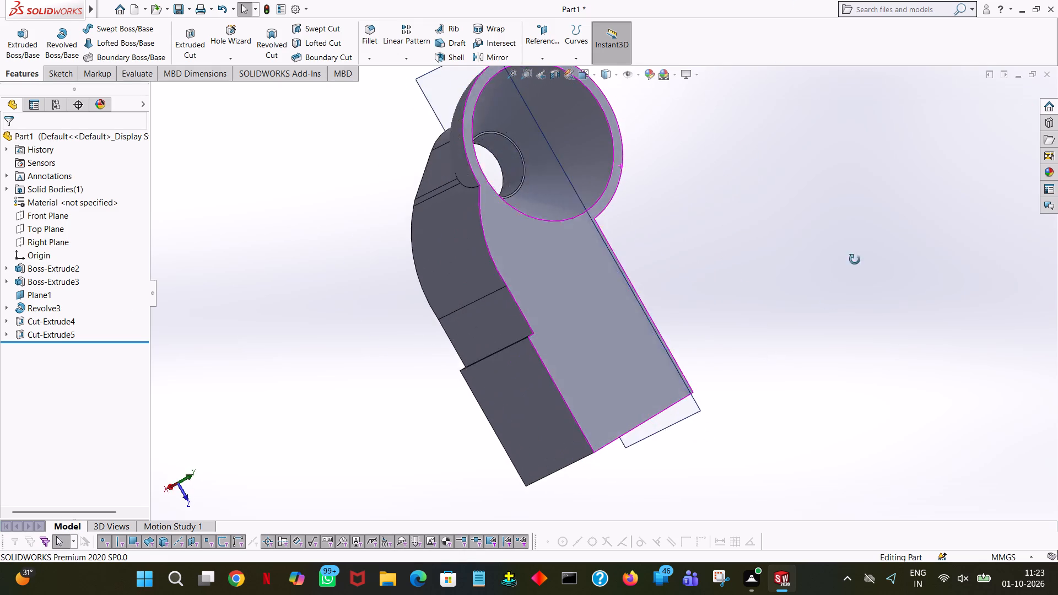
pyautogui.moveTo(855, 259); pyautogui.dragTo(601, 592, button='middle')
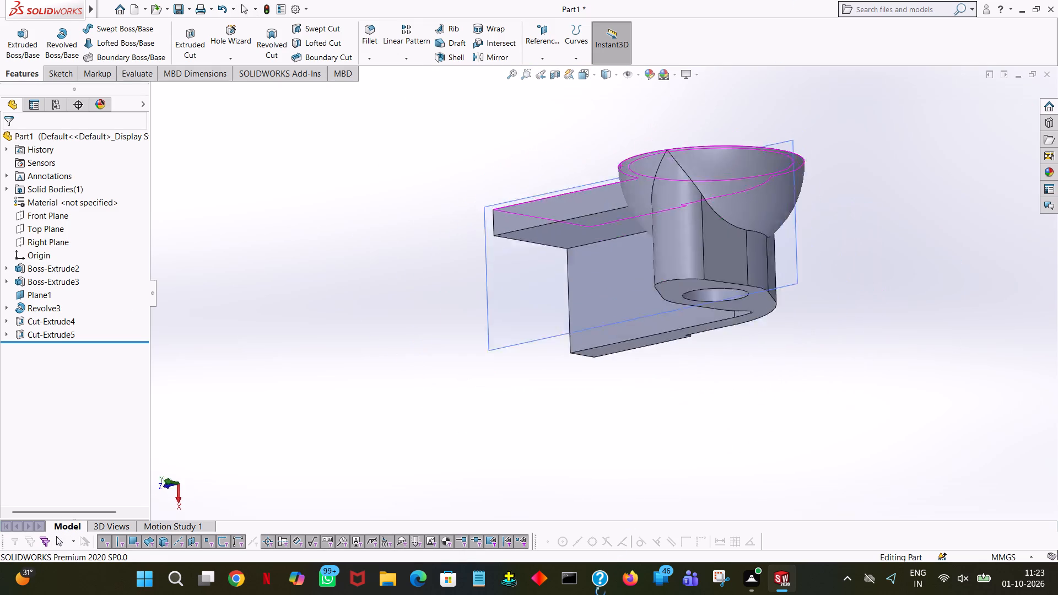
pyautogui.moveTo(601, 592); pyautogui.dragTo(608, 594, button='middle')
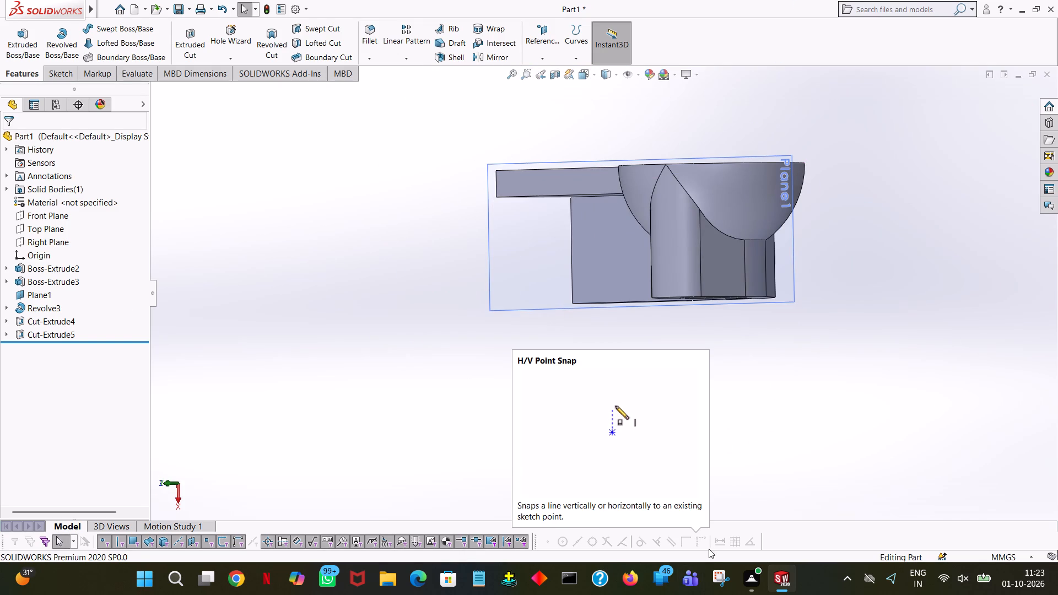
pyautogui.hotkey('ctrl', '7')
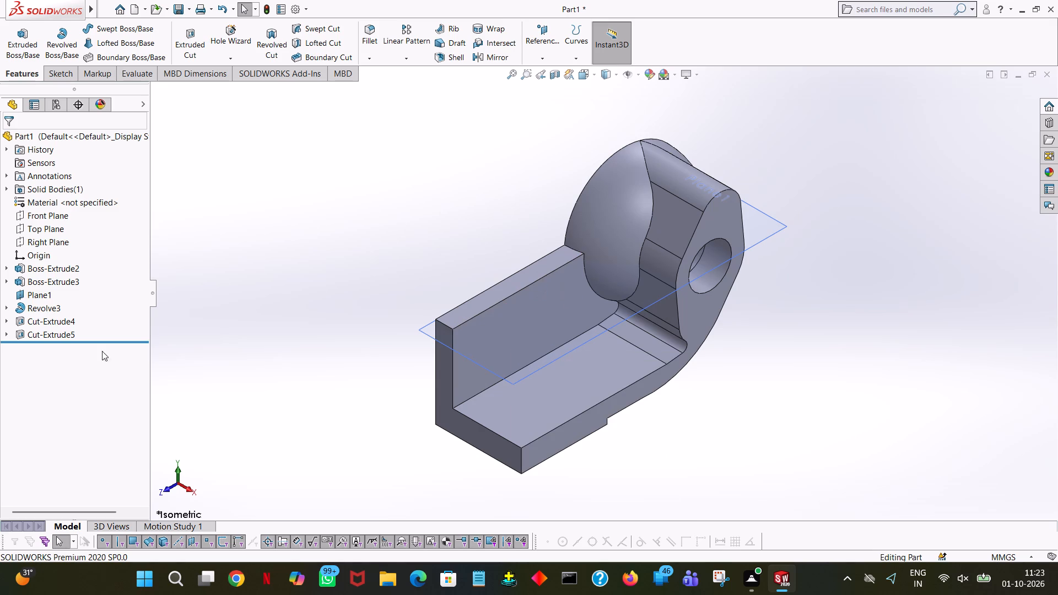
# Hide the reference plane Plane1.
pyautogui.click(44, 298)
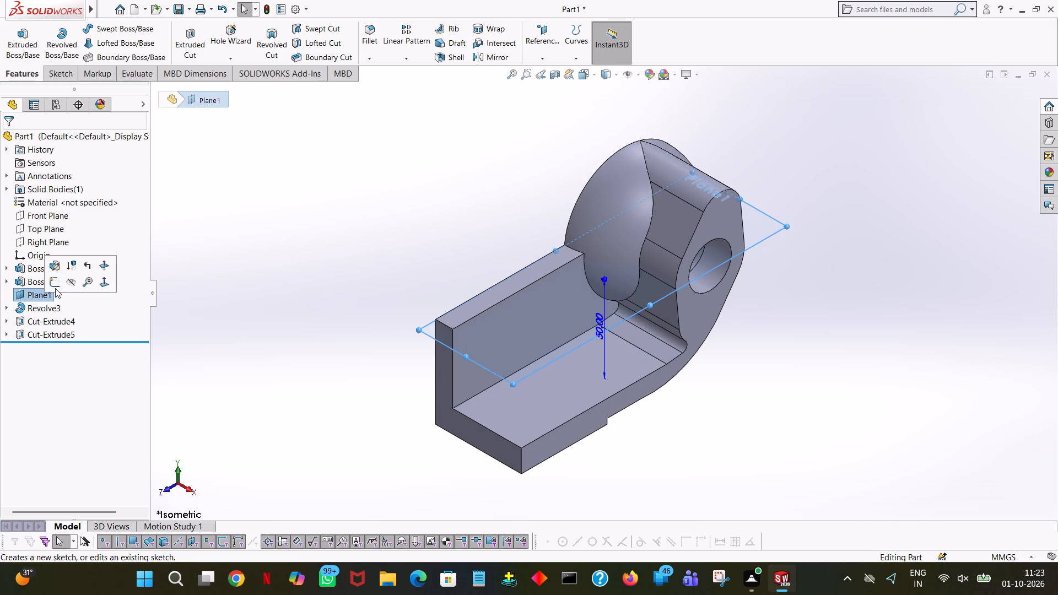
pyautogui.click(68, 278)
pyautogui.click(314, 178)
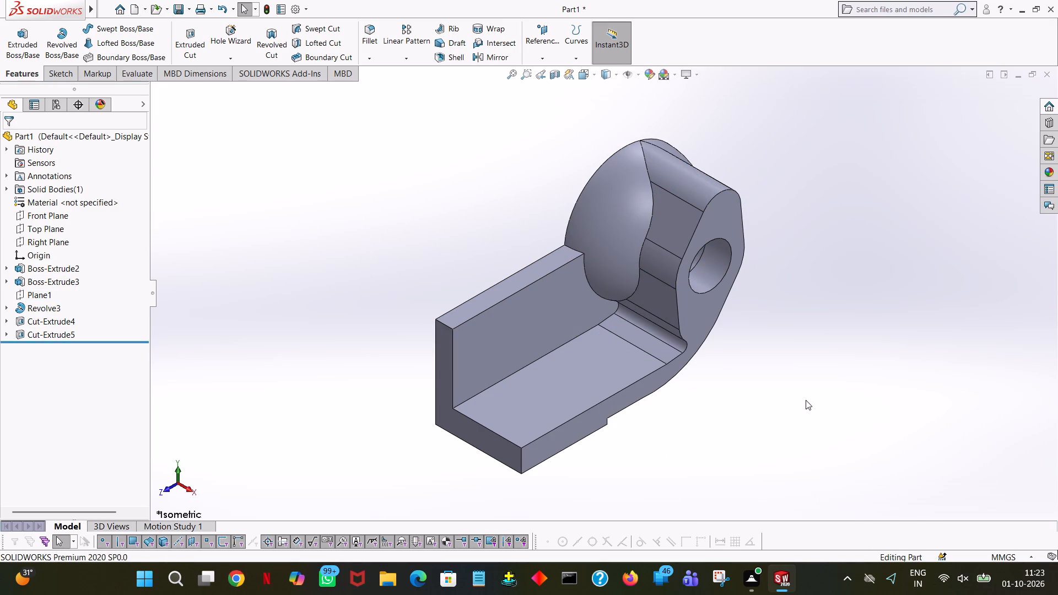
# Fillet the upper free-end corner of the upright wall with a 20 mm radius.
pyautogui.moveTo(795, 401); pyautogui.dragTo(776, 333, button='middle')
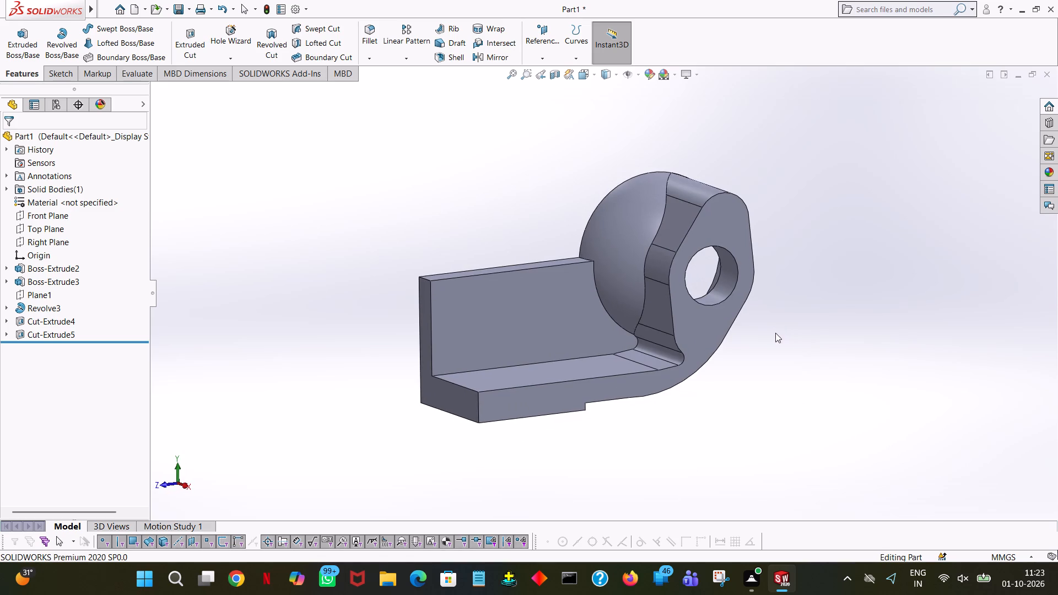
pyautogui.moveTo(775, 333); pyautogui.dragTo(769, 375, button='middle')
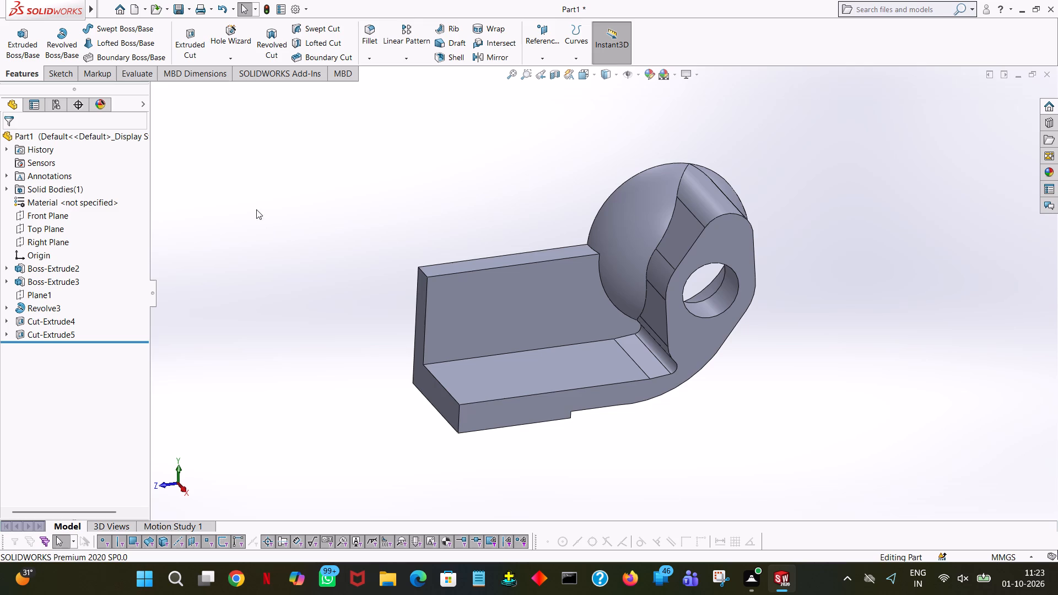
pyautogui.click(376, 33)
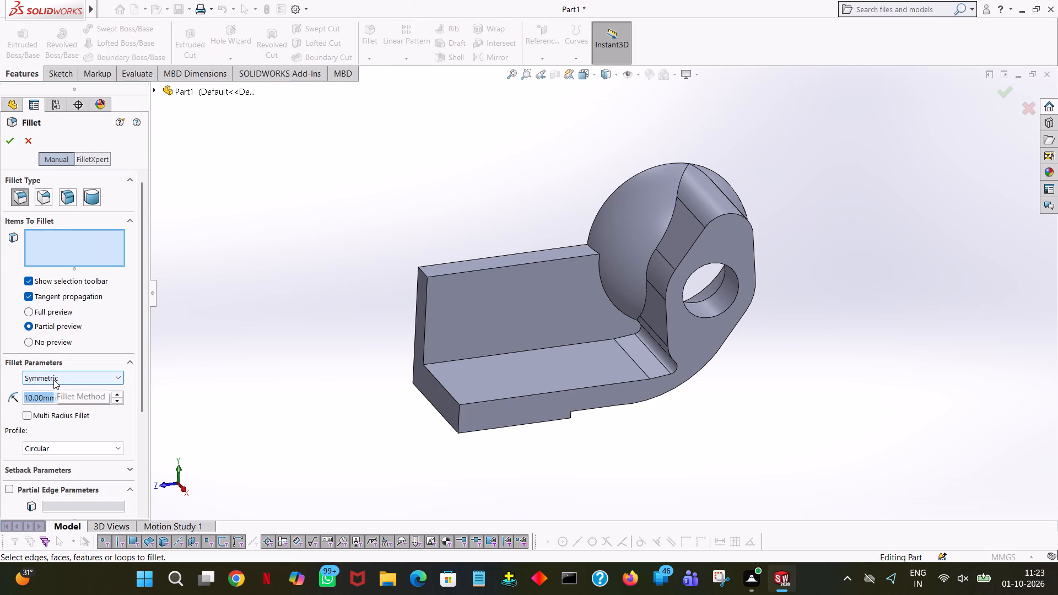
pyautogui.write('20')
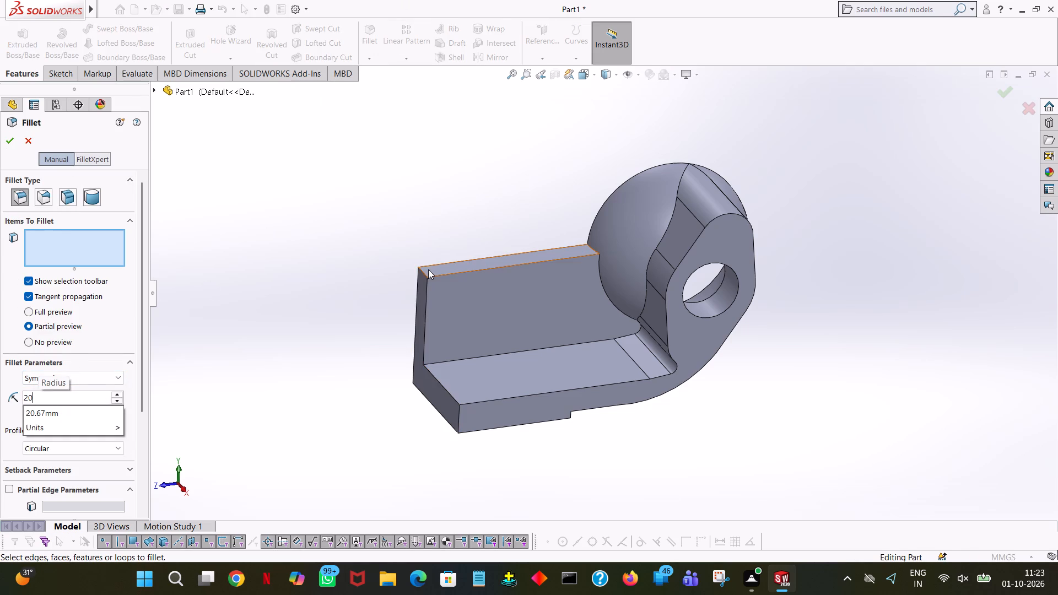
pyautogui.click(423, 273)
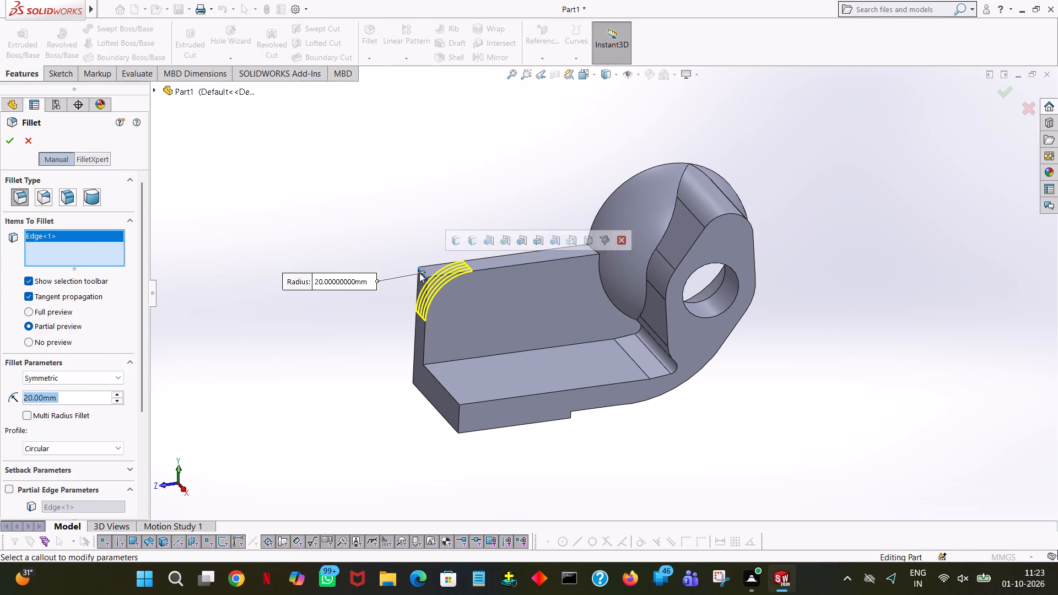
pyautogui.click(5, 142)
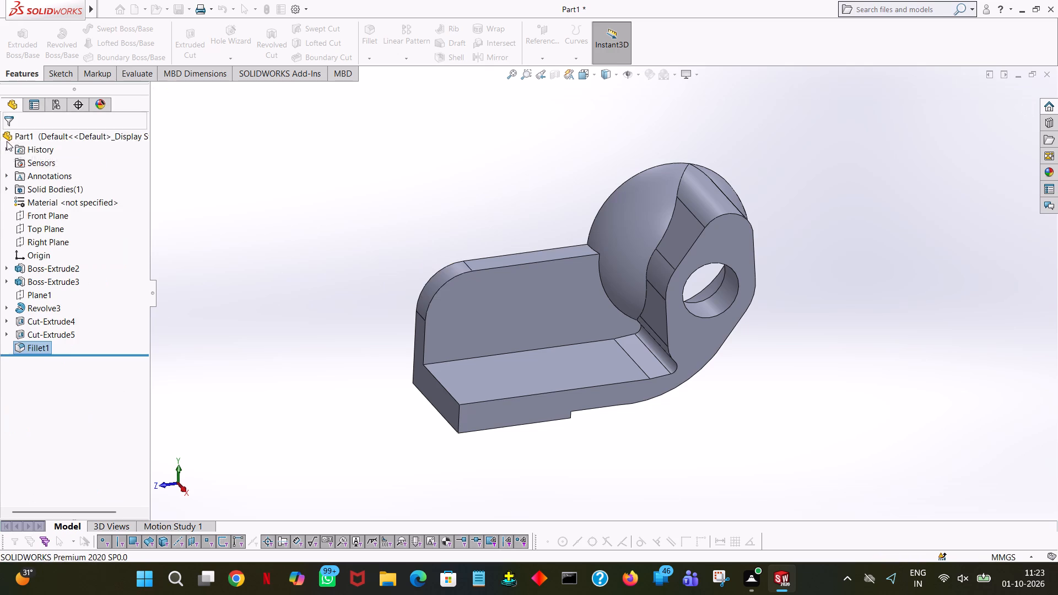
pyautogui.click(435, 135)
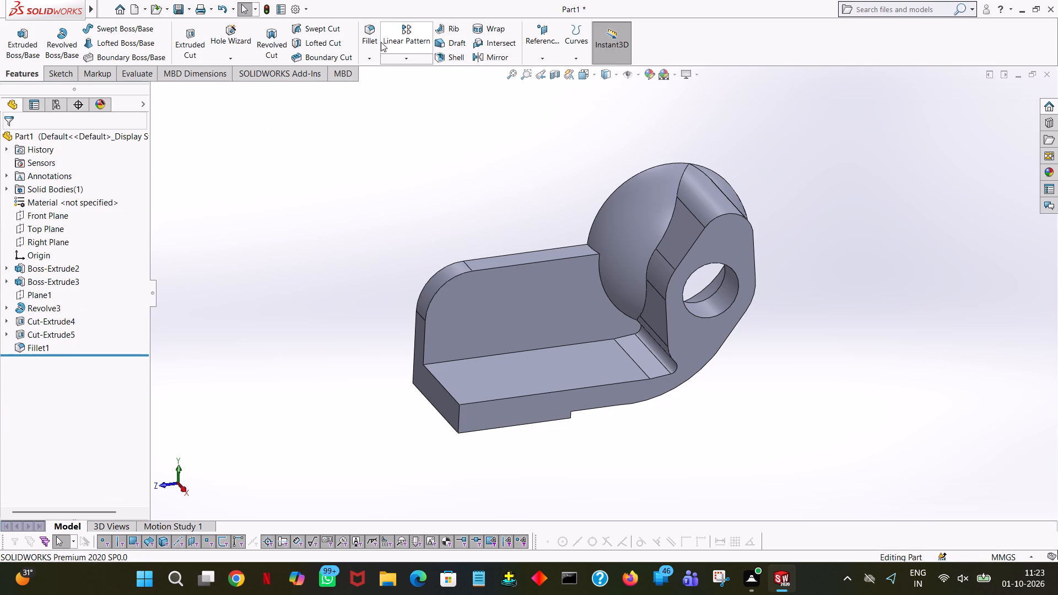
# Fillet the curved edge where the dome meets the upright wall's inner face with a 3 mm radius.
pyautogui.click(373, 36)
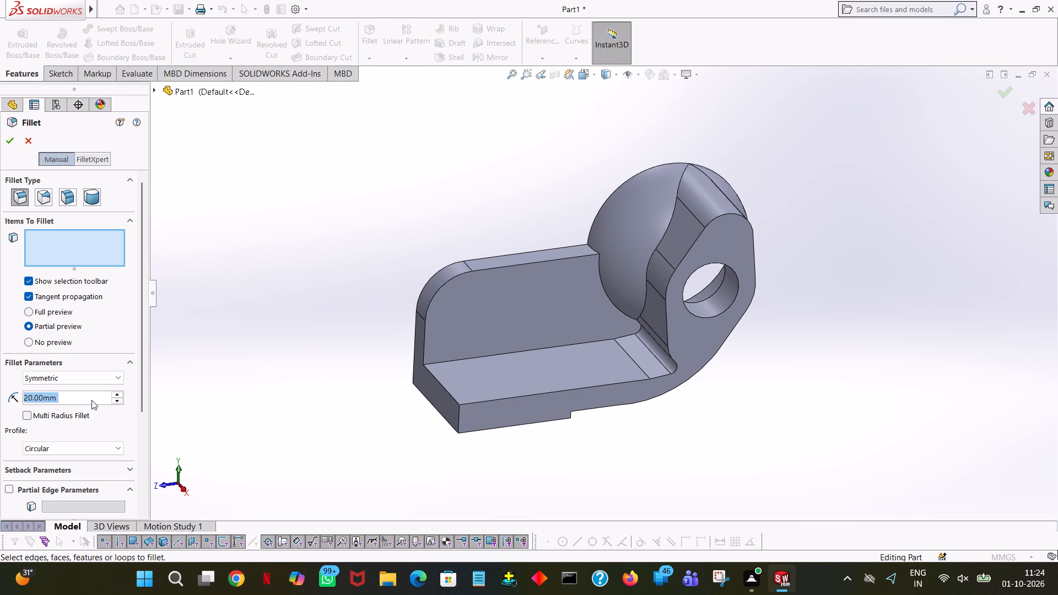
pyautogui.press('3')
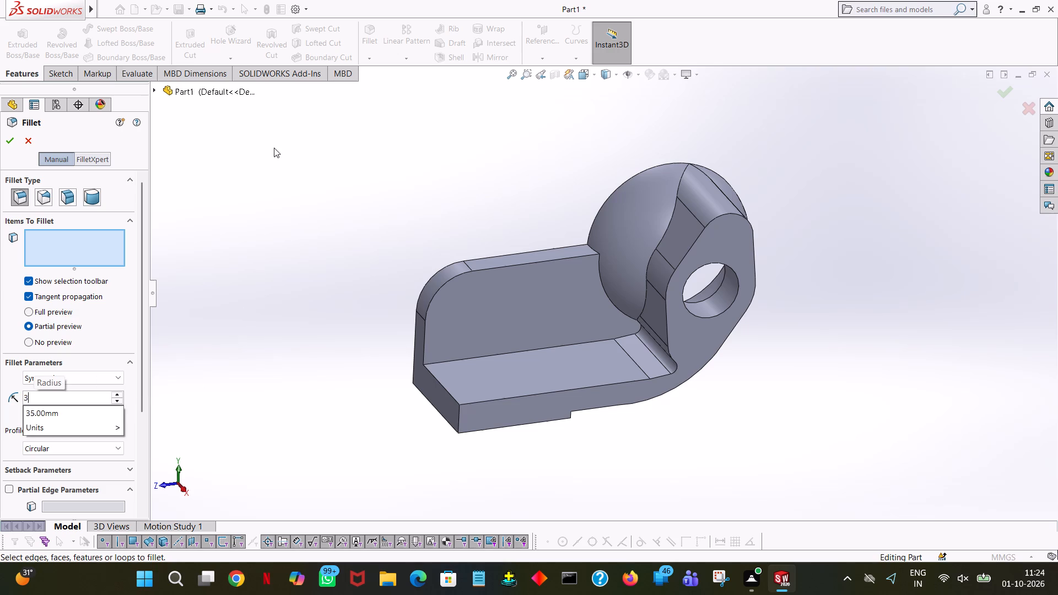
pyautogui.click(274, 148)
pyautogui.click(602, 288)
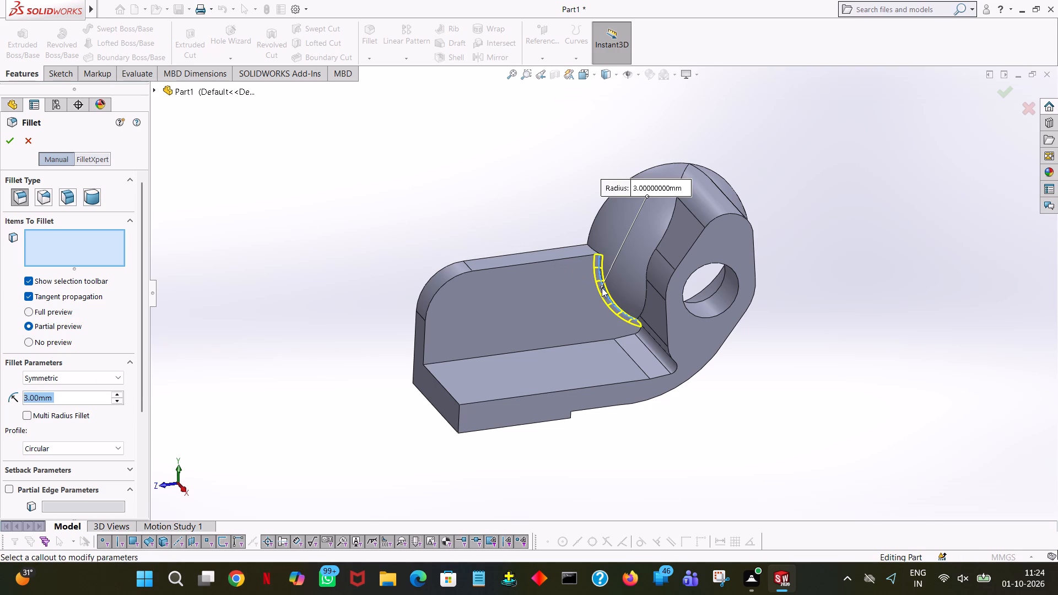
pyautogui.click(648, 333)
pyautogui.click(8, 136)
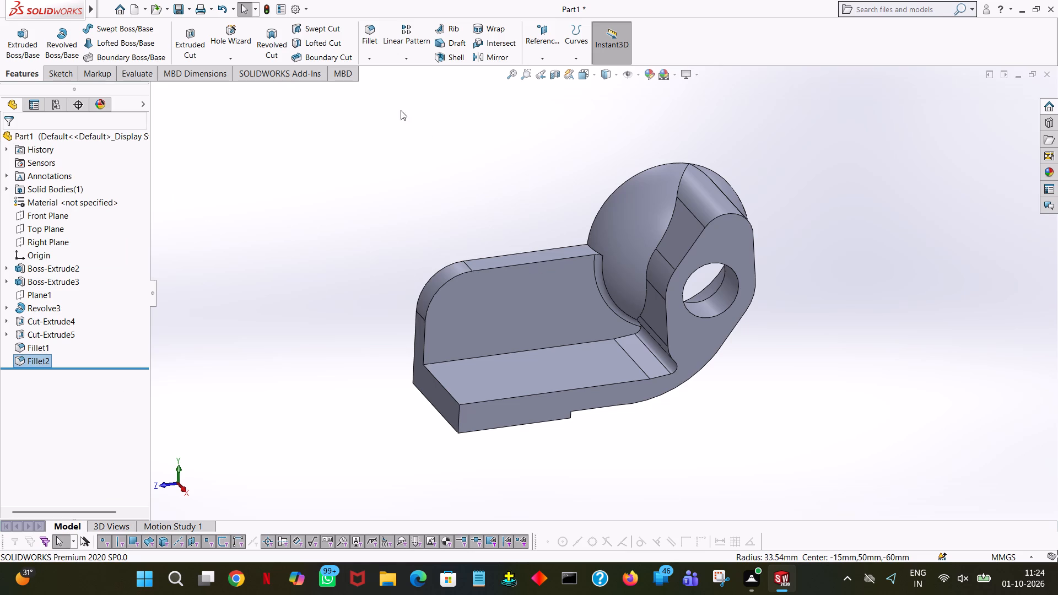
# Round the short vertical corner edge at the free end of the base with a 3 mm fillet.
pyautogui.click(378, 38)
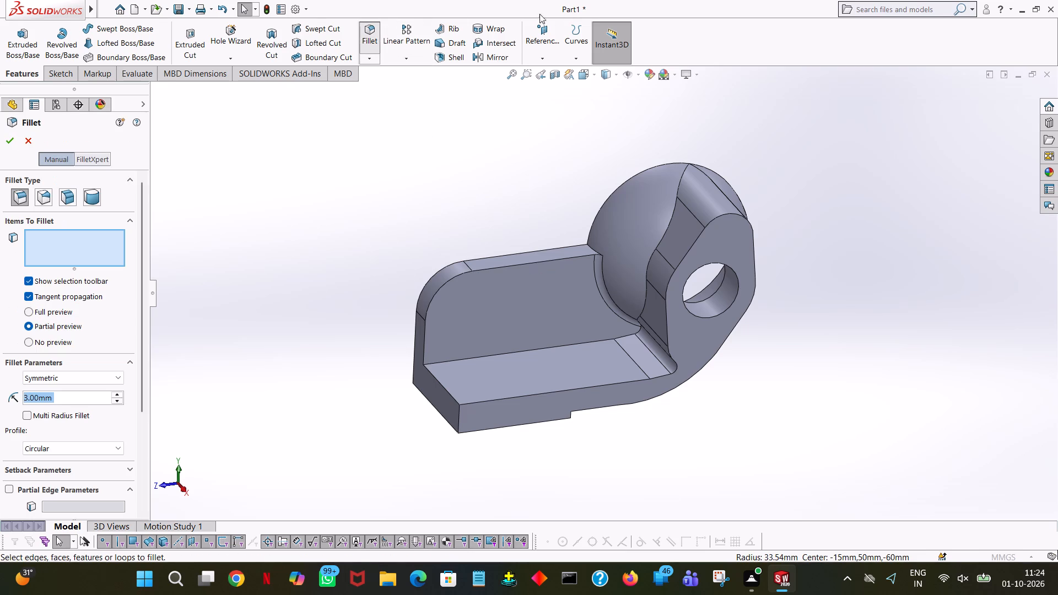
pyautogui.click(458, 421)
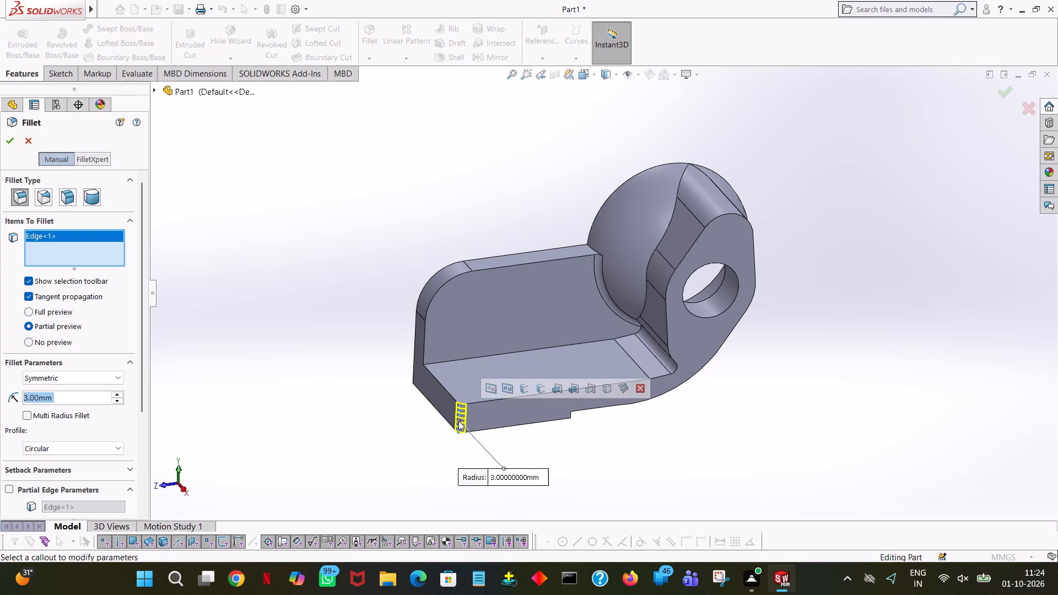
pyautogui.click(10, 146)
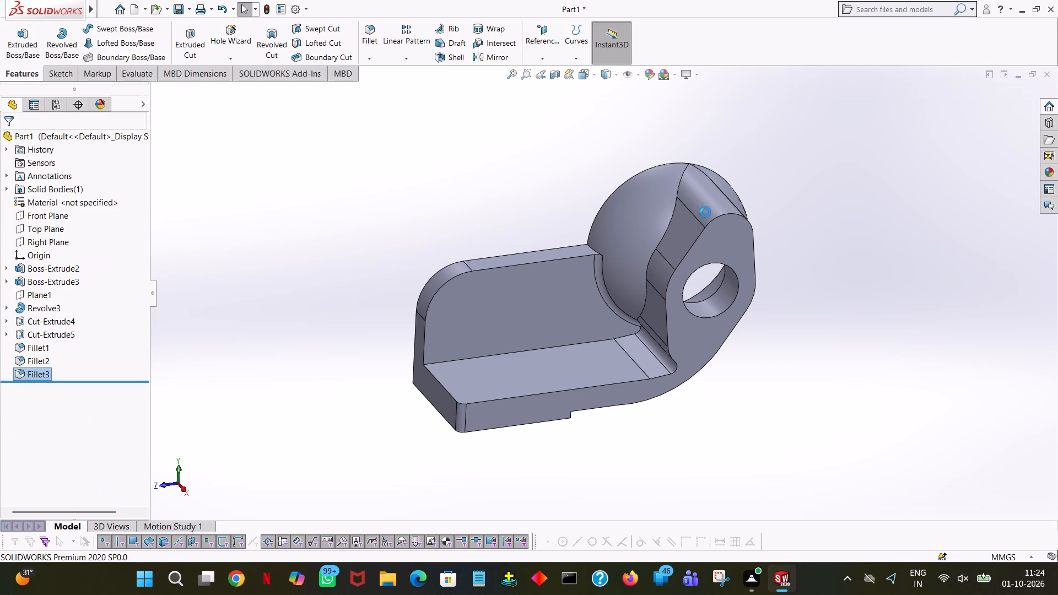
# Add a 3 mm fillet along the inside edge between the upright wall and the base.
pyautogui.click(363, 34)
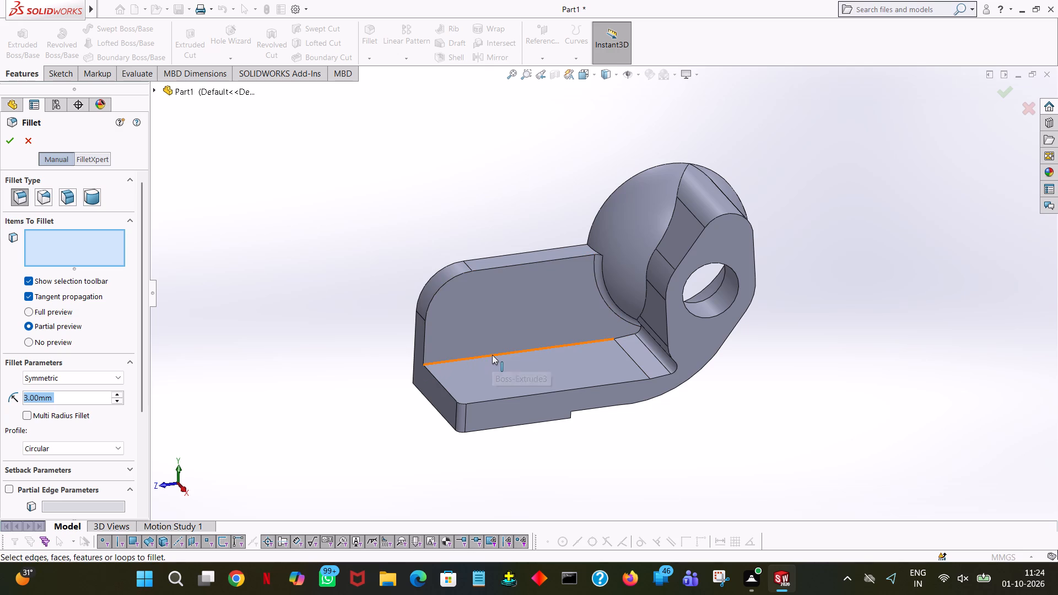
pyautogui.click(492, 355)
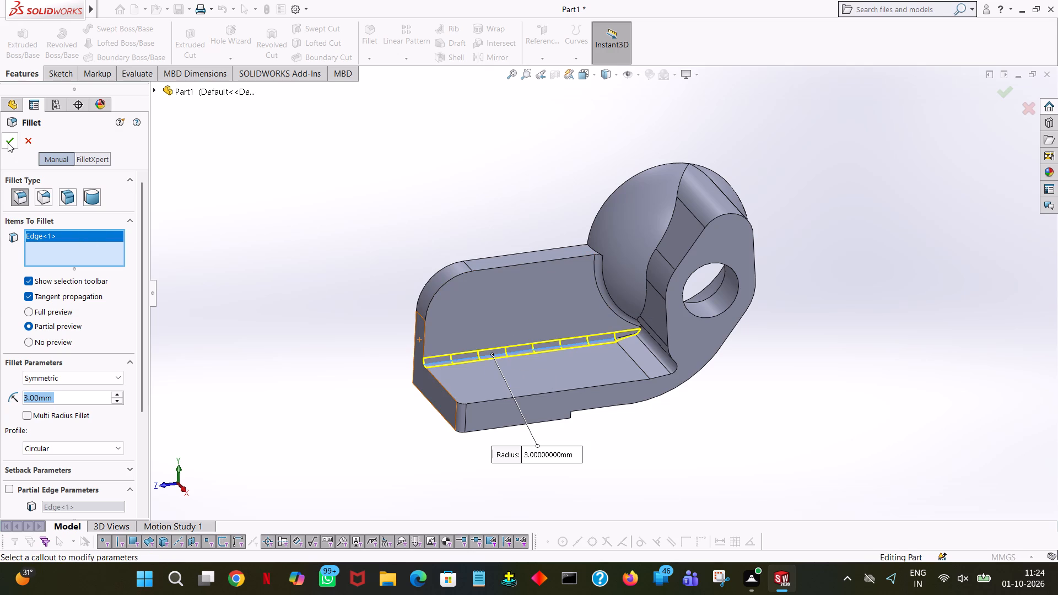
pyautogui.click(8, 143)
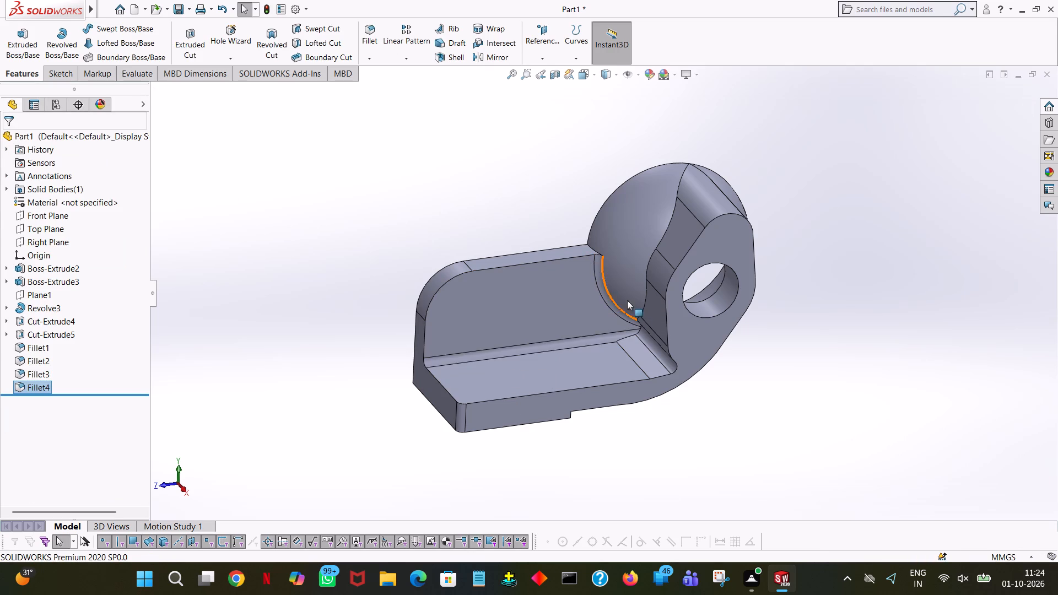
# Add a 3 mm fillet along the tangent edge chain where the dome meets the arm with the hole.
pyautogui.click(371, 33)
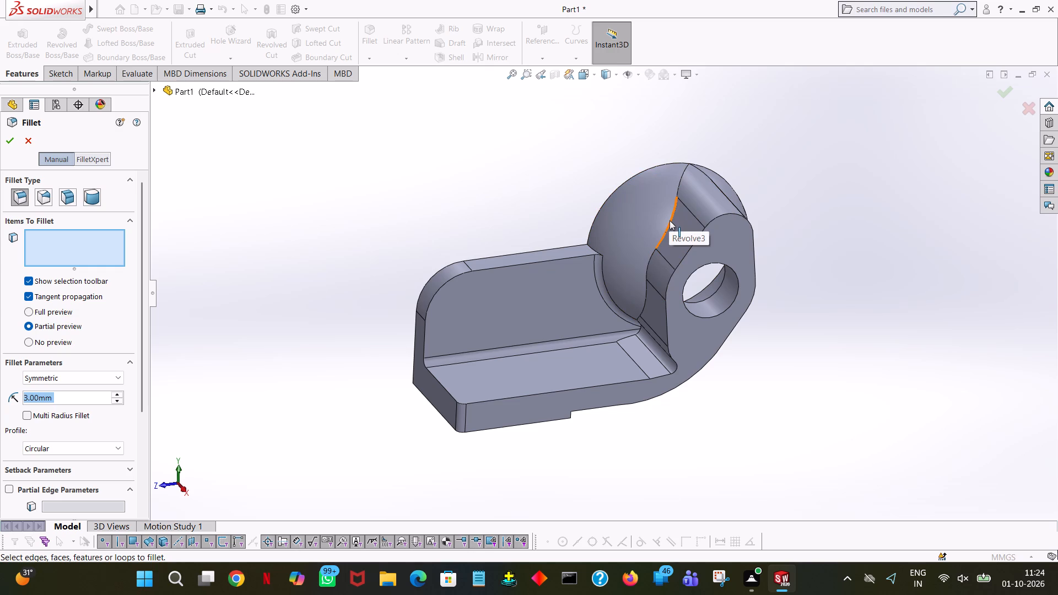
pyautogui.click(683, 177)
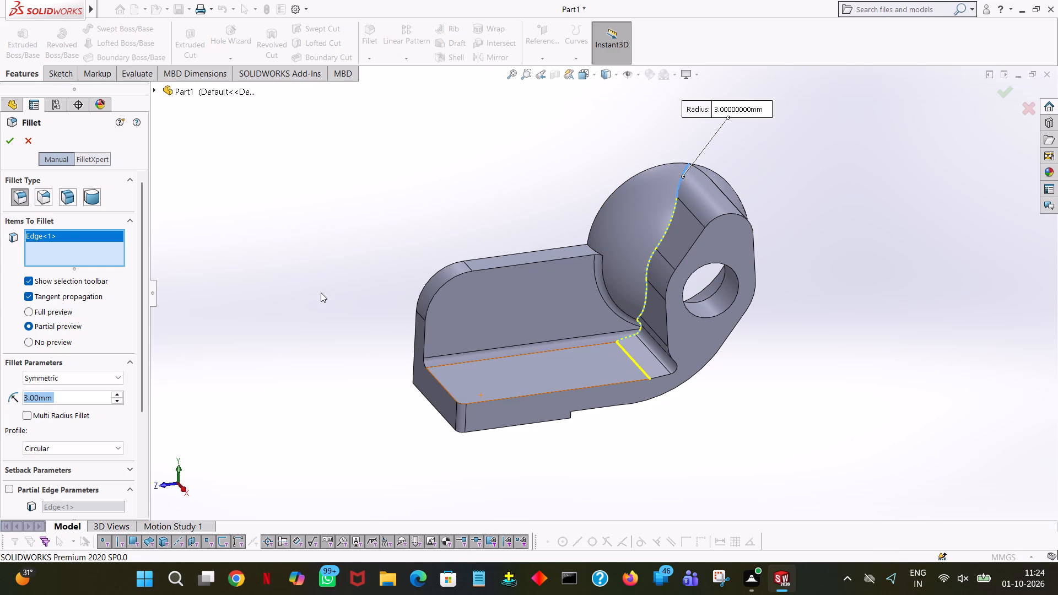
pyautogui.click(12, 140)
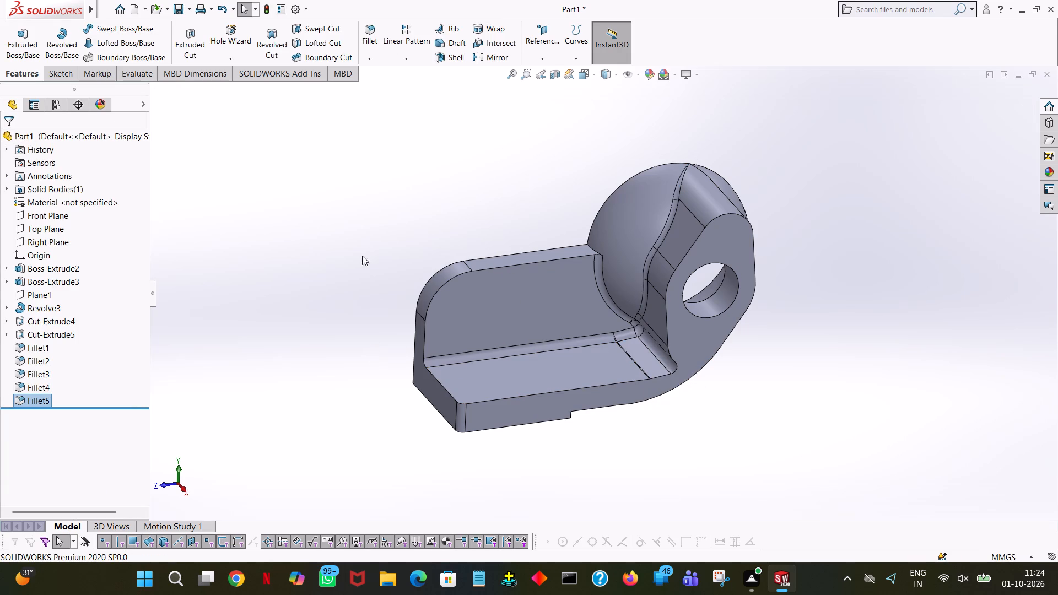
# Fillet the inner corner edge of the step under the base with a 3 mm radius.
pyautogui.click(373, 37)
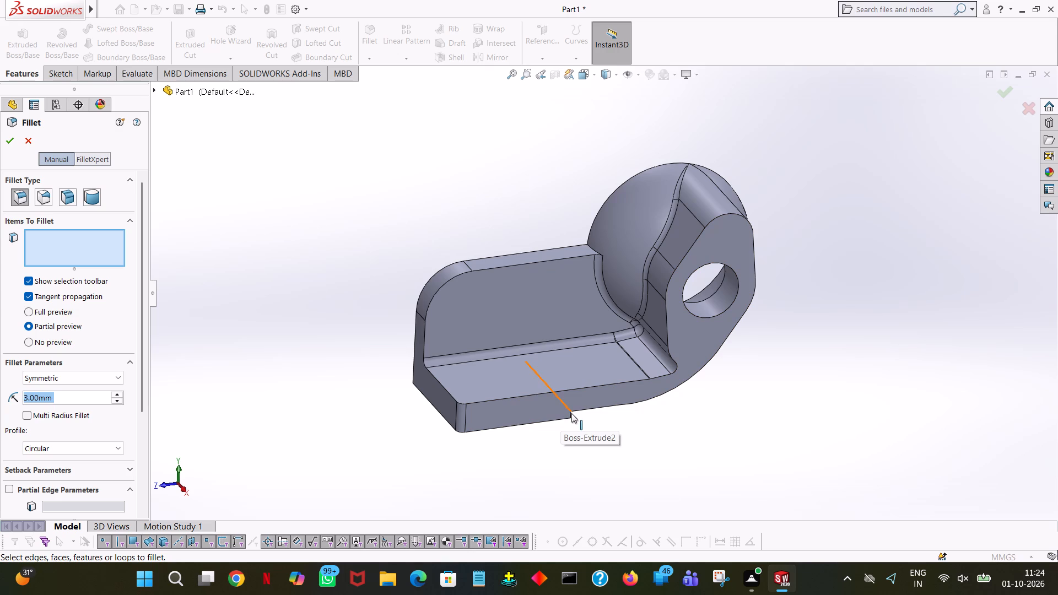
pyautogui.click(571, 413)
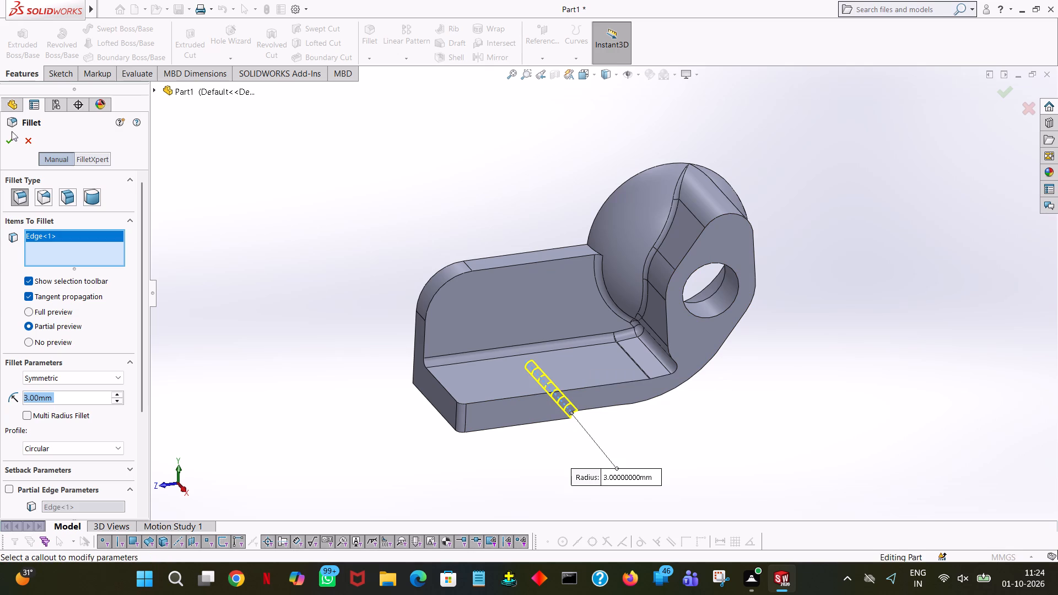
pyautogui.click(13, 140)
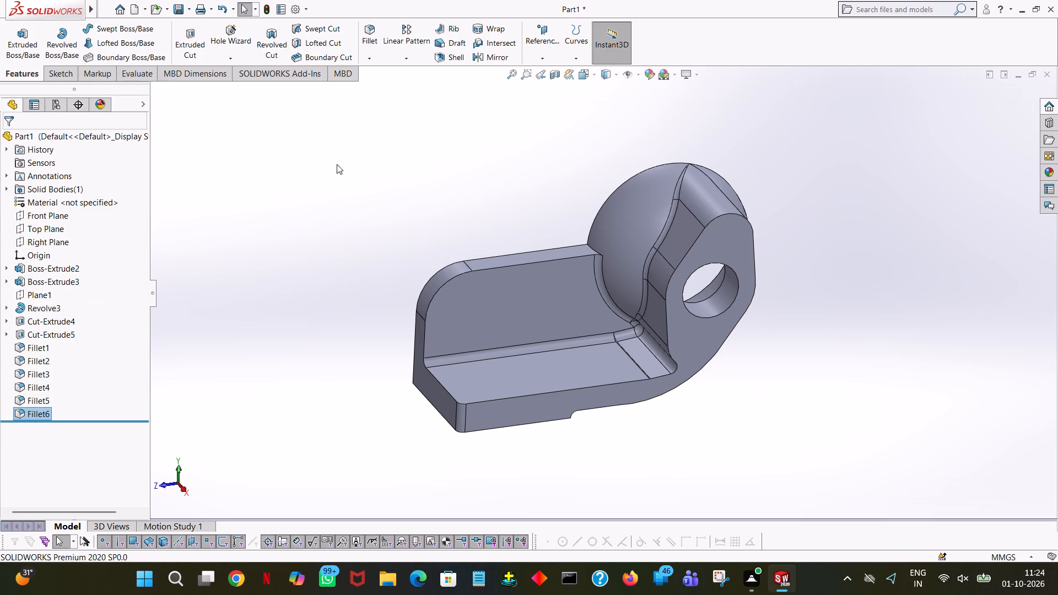
# Fillet the long bottom edge between the upright wall's outer face and the base's underside with a 3 mm radius.
pyautogui.click(365, 32)
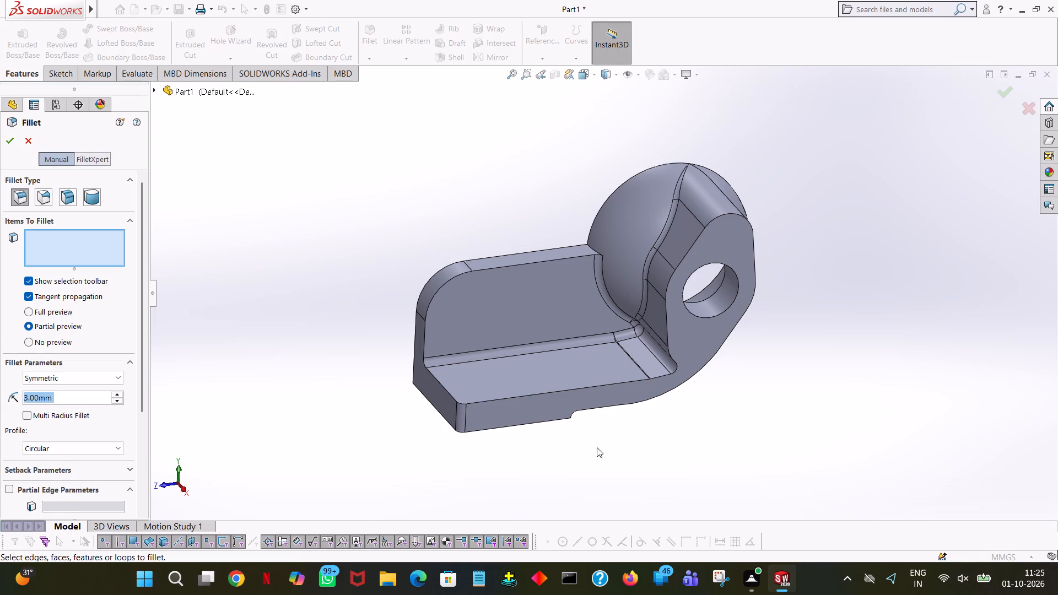
pyautogui.moveTo(598, 451); pyautogui.dragTo(587, 426, button='middle')
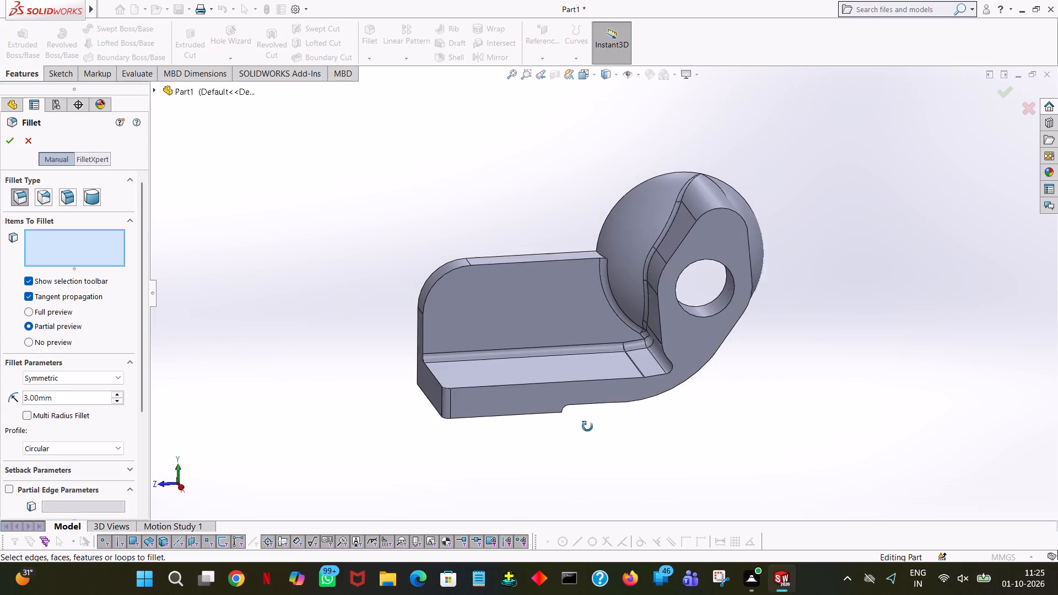
pyautogui.moveTo(587, 426); pyautogui.dragTo(740, 415, button='middle')
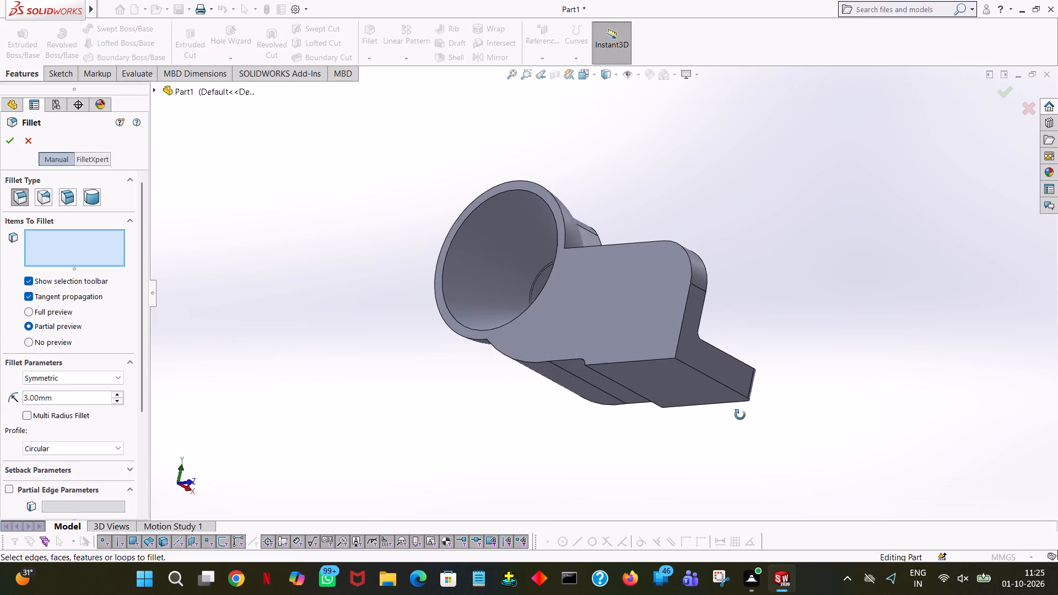
pyautogui.moveTo(740, 415); pyautogui.dragTo(742, 415, button='middle')
pyautogui.click(671, 359)
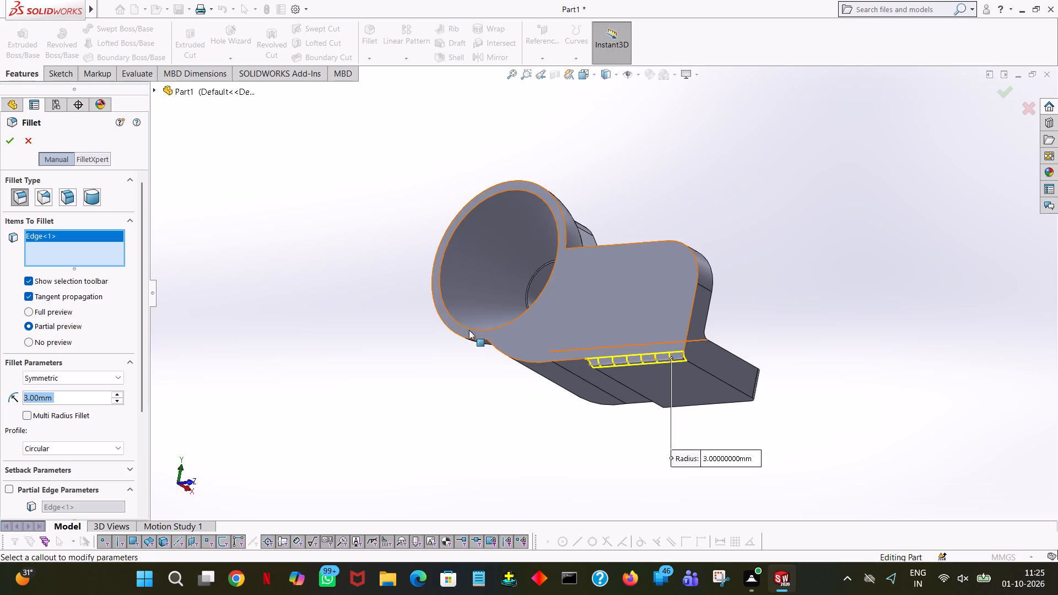
pyautogui.click(4, 143)
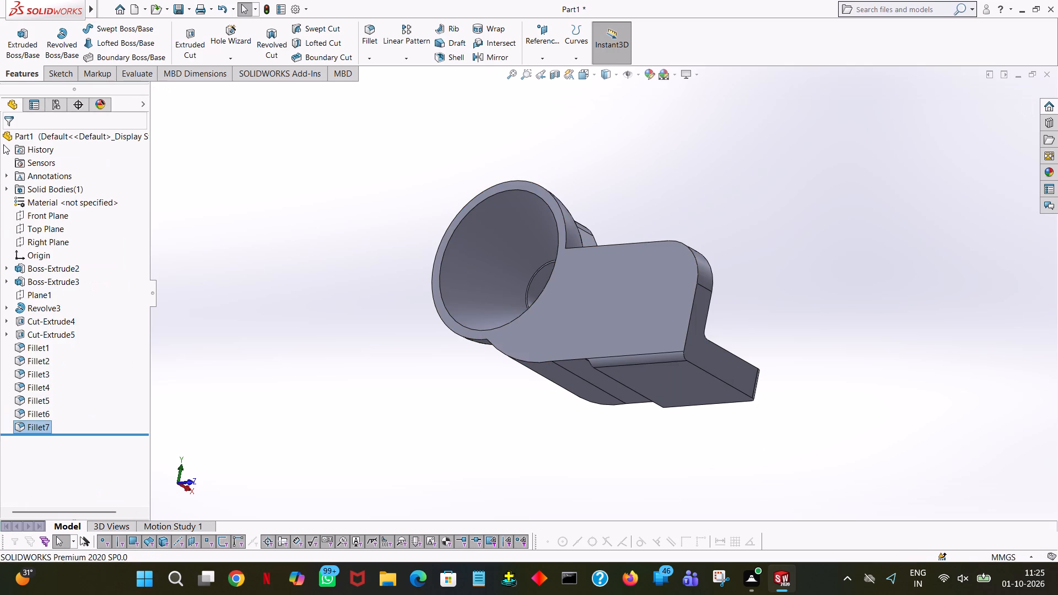
# Fillet the outer edge of the step on the base's underside with a 3 mm radius, keeping tangent propagation on.
pyautogui.moveTo(796, 288); pyautogui.dragTo(800, 289, button='middle')
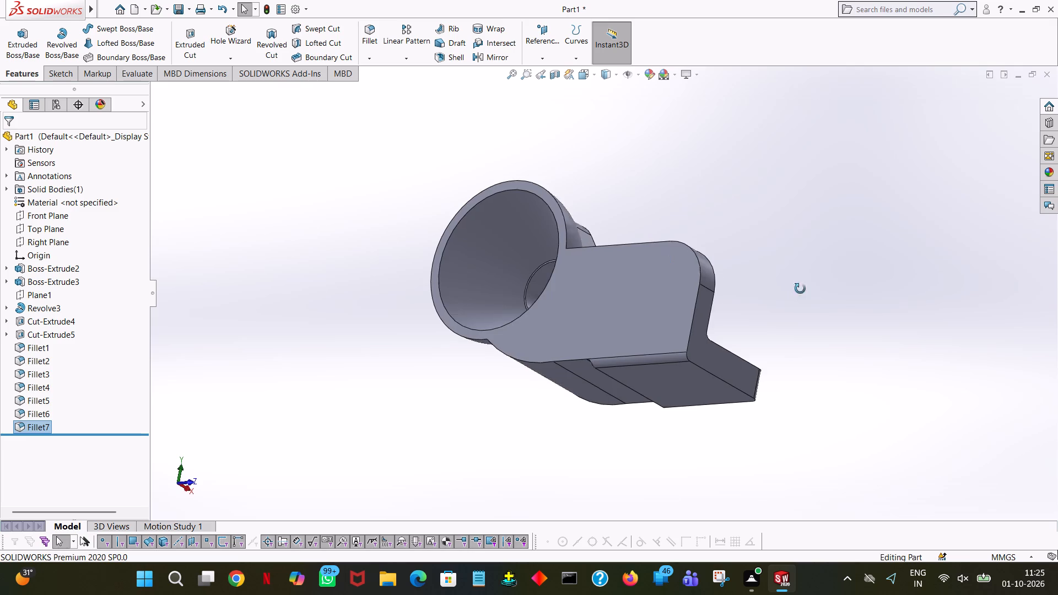
pyautogui.moveTo(800, 289); pyautogui.dragTo(907, 203, button='middle')
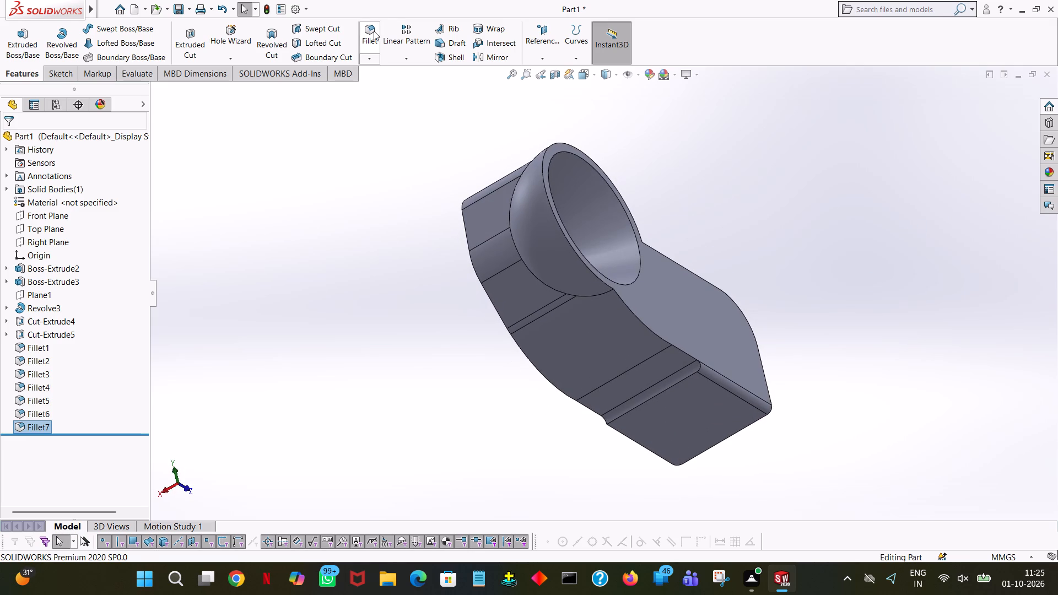
pyautogui.click(374, 31)
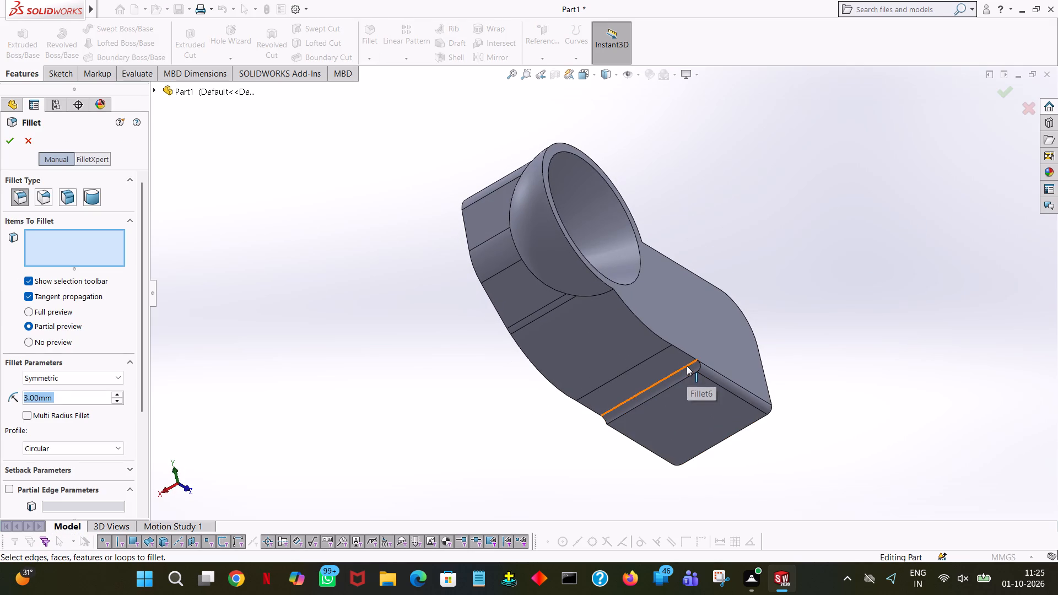
pyautogui.click(687, 366)
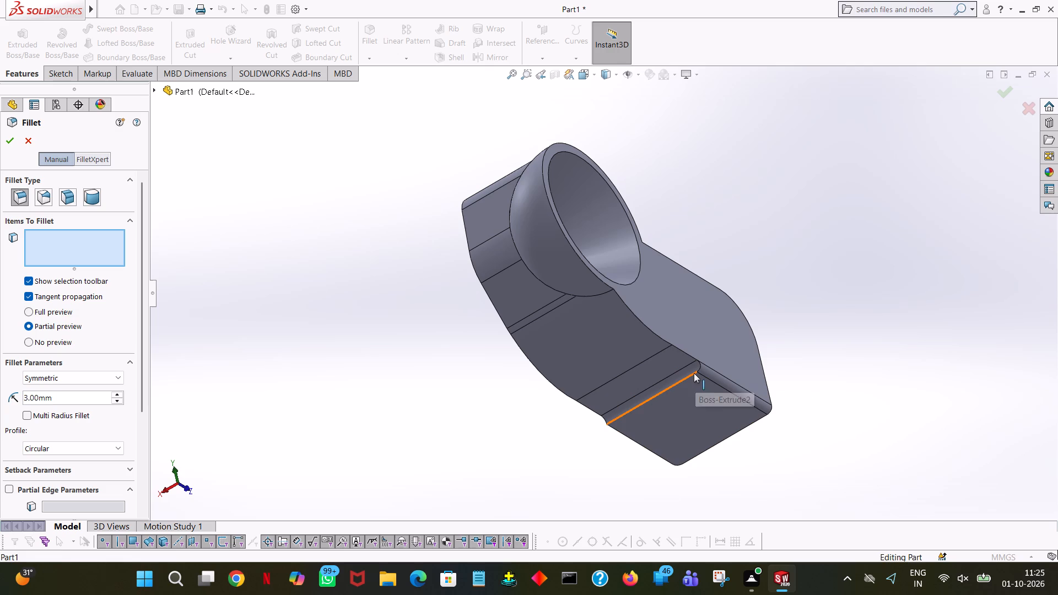
pyautogui.click(694, 373)
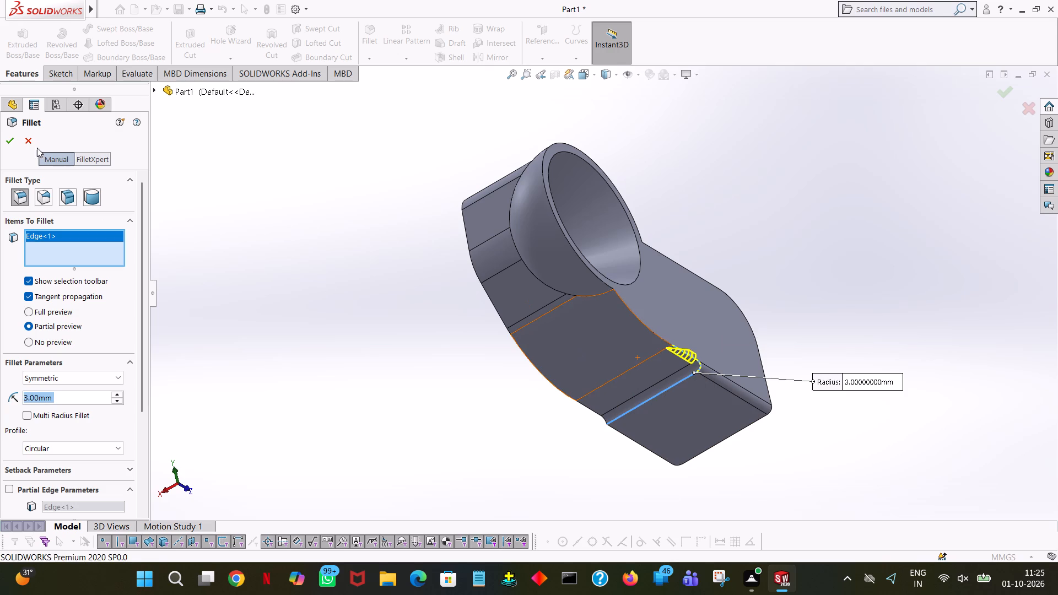
pyautogui.click(11, 139)
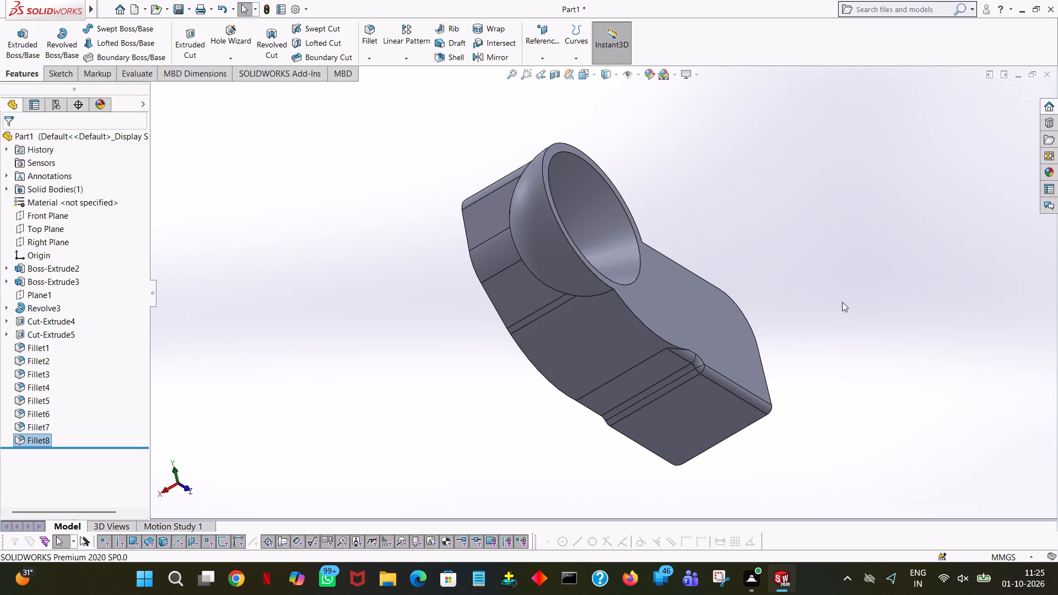
pyautogui.moveTo(862, 285); pyautogui.dragTo(908, 187, button='middle')
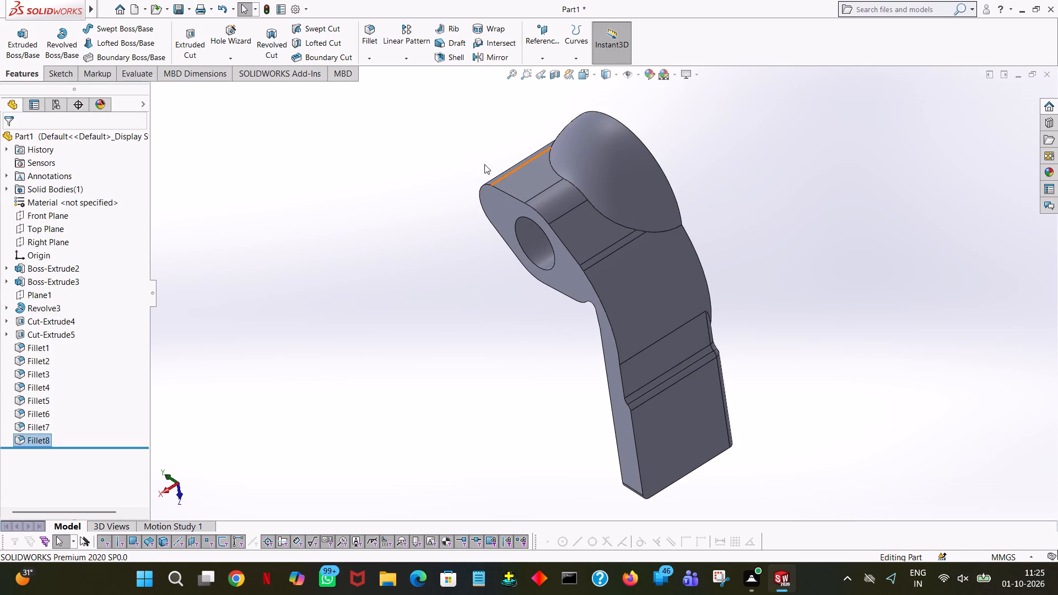
# Fillet the tangent edge chain bordering the stepped underside of the base with a 3 mm radius.
pyautogui.click(377, 29)
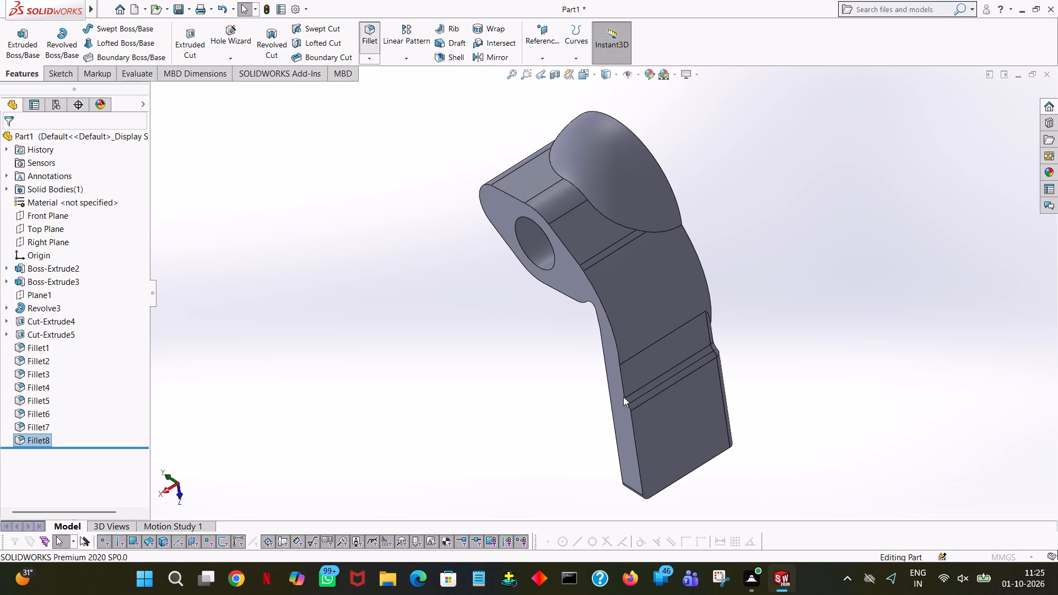
pyautogui.click(630, 407)
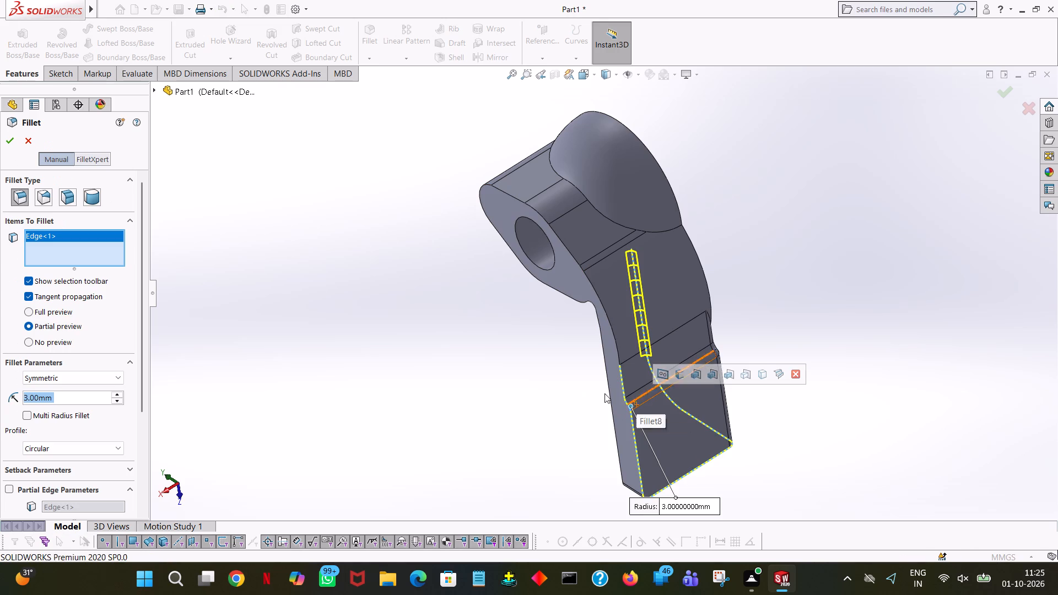
pyautogui.click(8, 137)
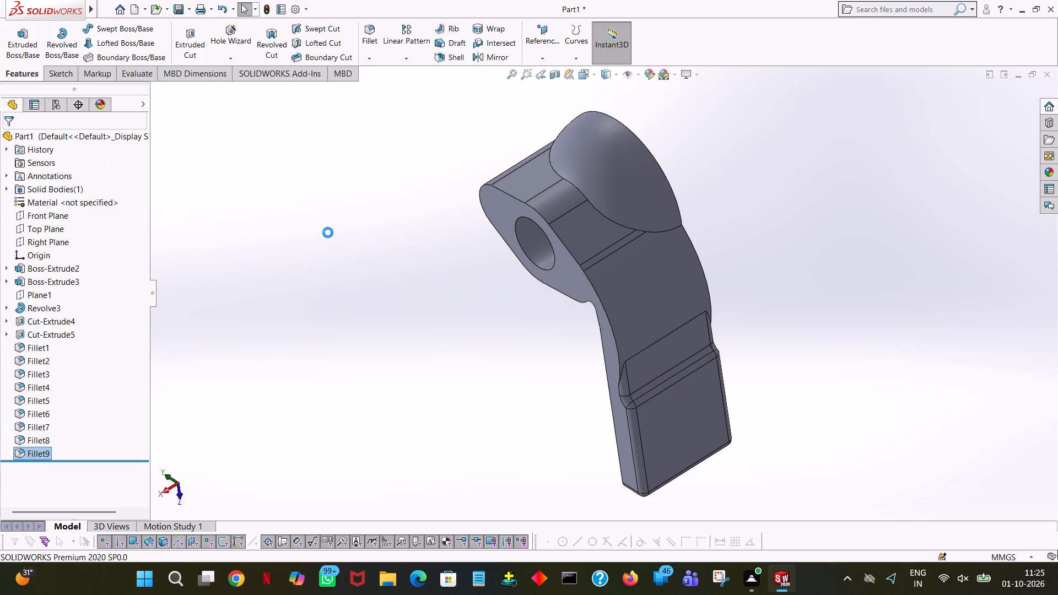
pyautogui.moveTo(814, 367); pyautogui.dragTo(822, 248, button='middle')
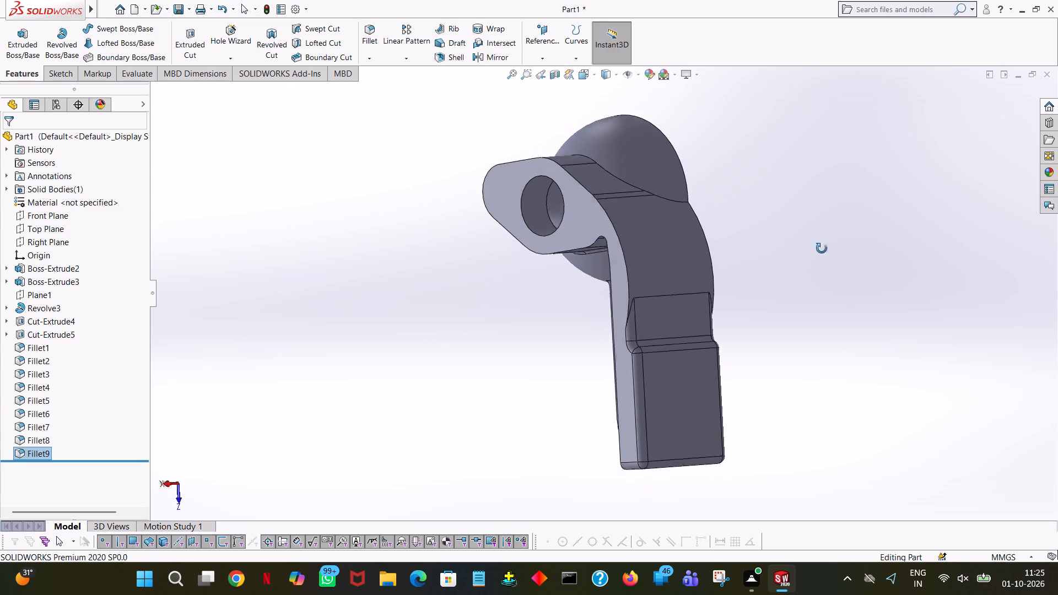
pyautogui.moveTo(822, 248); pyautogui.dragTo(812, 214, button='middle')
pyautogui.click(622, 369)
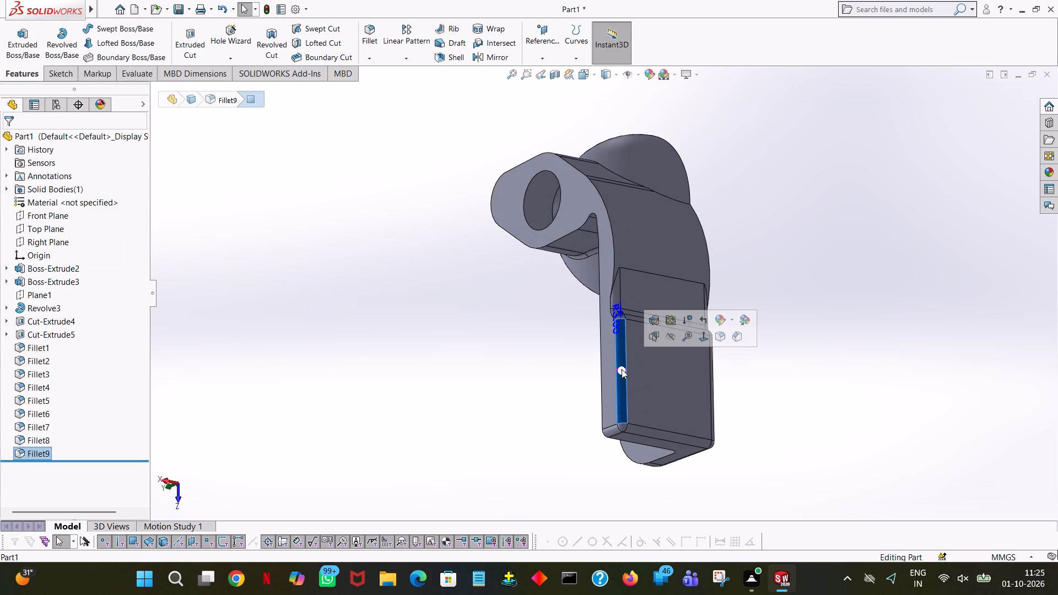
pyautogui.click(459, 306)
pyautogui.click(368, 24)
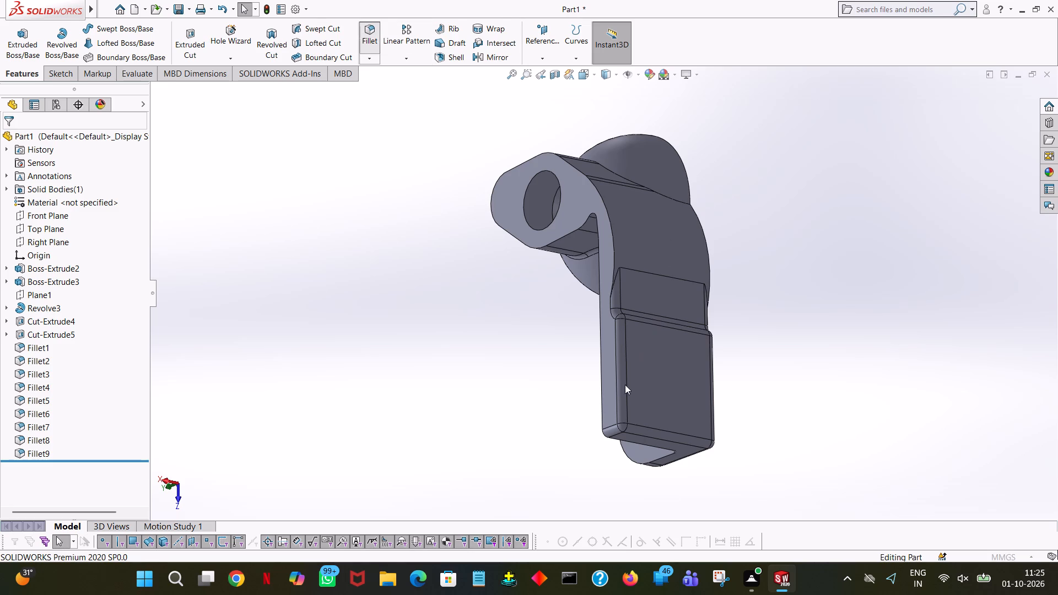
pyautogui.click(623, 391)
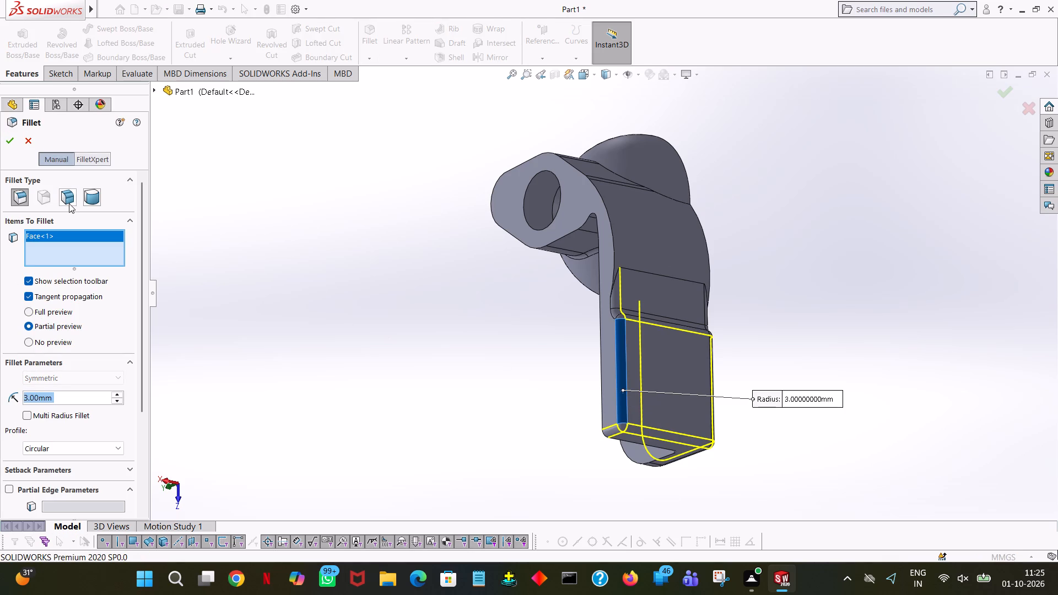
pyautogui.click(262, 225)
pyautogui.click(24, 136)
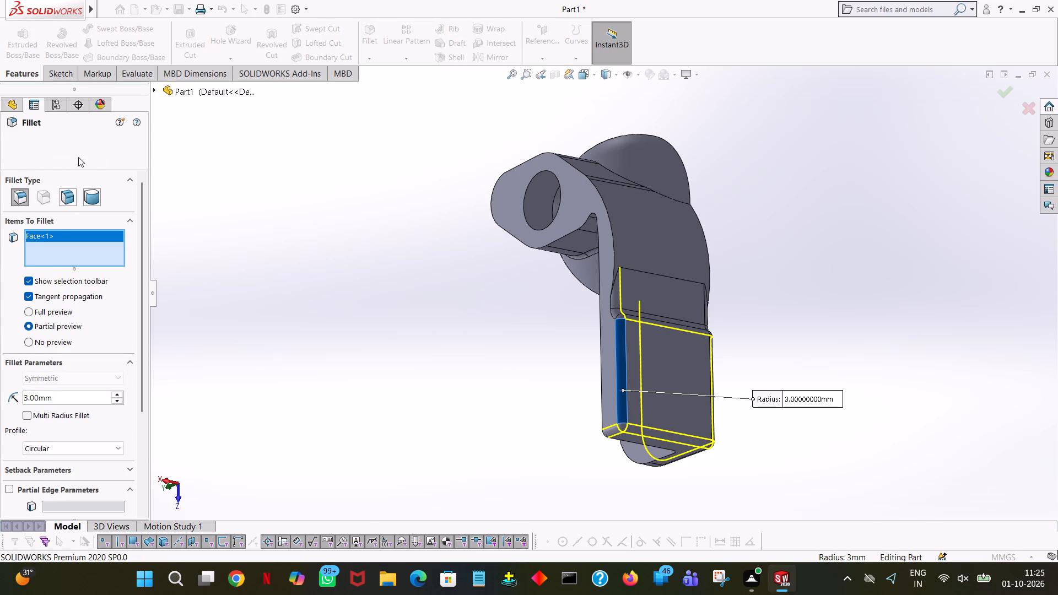
# Examine the bracket from all sides, including the socket, base underside and dome-to-arm junction, for edges still without fillets.
pyautogui.moveTo(364, 241); pyautogui.dragTo(467, 132, button='middle')
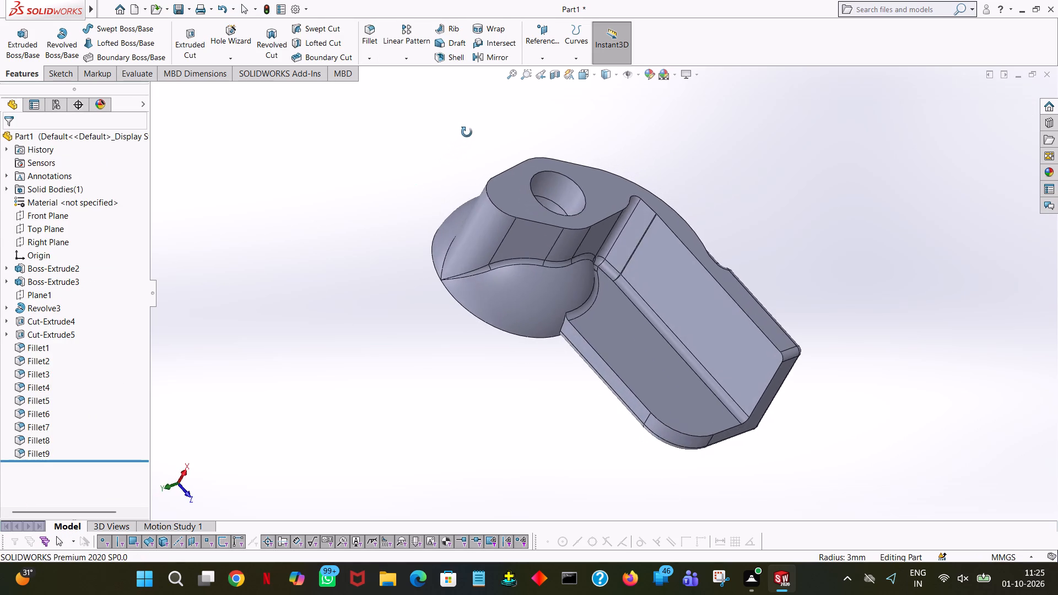
pyautogui.moveTo(467, 132); pyautogui.dragTo(445, 282, button='middle')
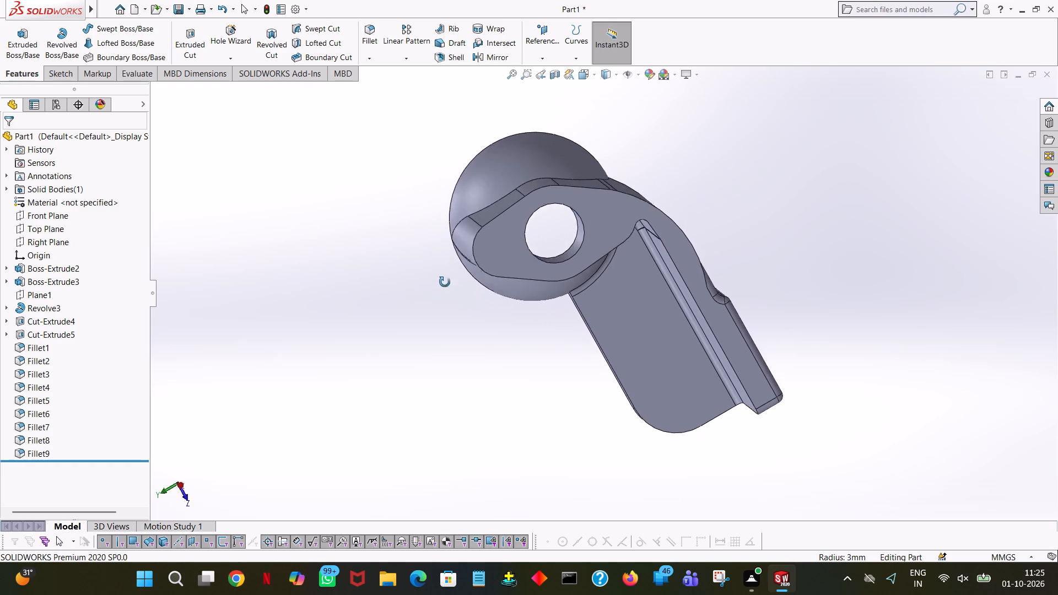
pyautogui.moveTo(445, 282); pyautogui.dragTo(424, 395, button='middle')
pyautogui.moveTo(707, 135); pyautogui.dragTo(716, 404, button='middle')
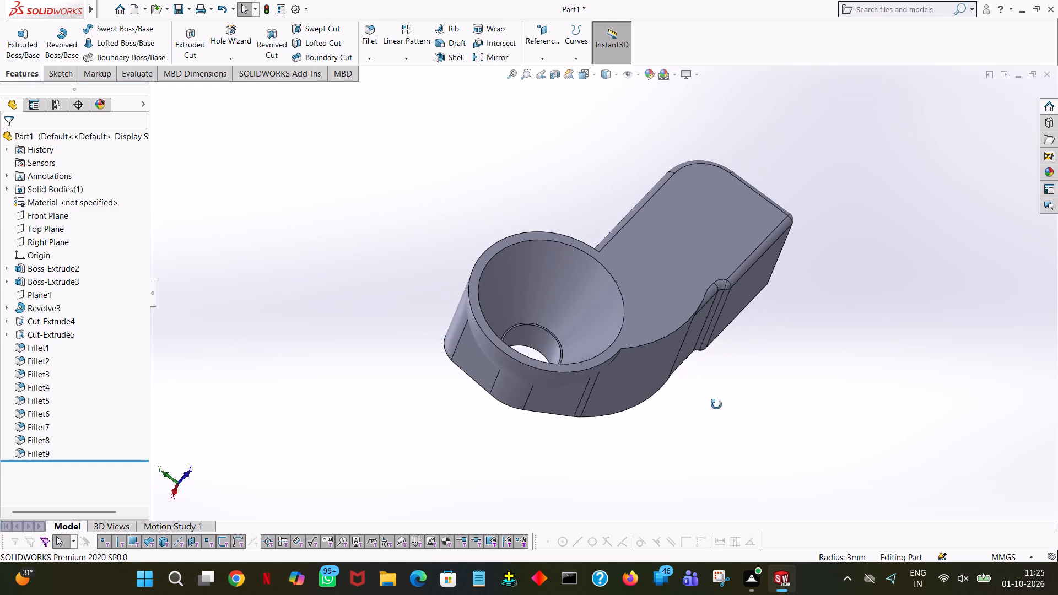
pyautogui.moveTo(716, 404); pyautogui.dragTo(716, 456, button='middle')
pyautogui.moveTo(802, 323); pyautogui.dragTo(771, 356, button='middle')
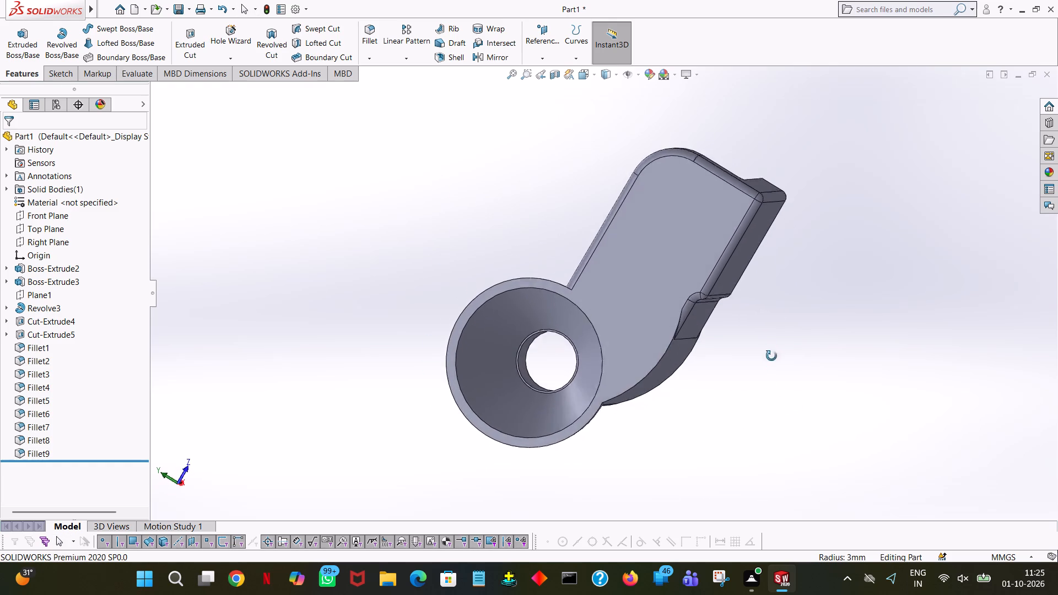
pyautogui.moveTo(771, 356); pyautogui.dragTo(715, 455, button='middle')
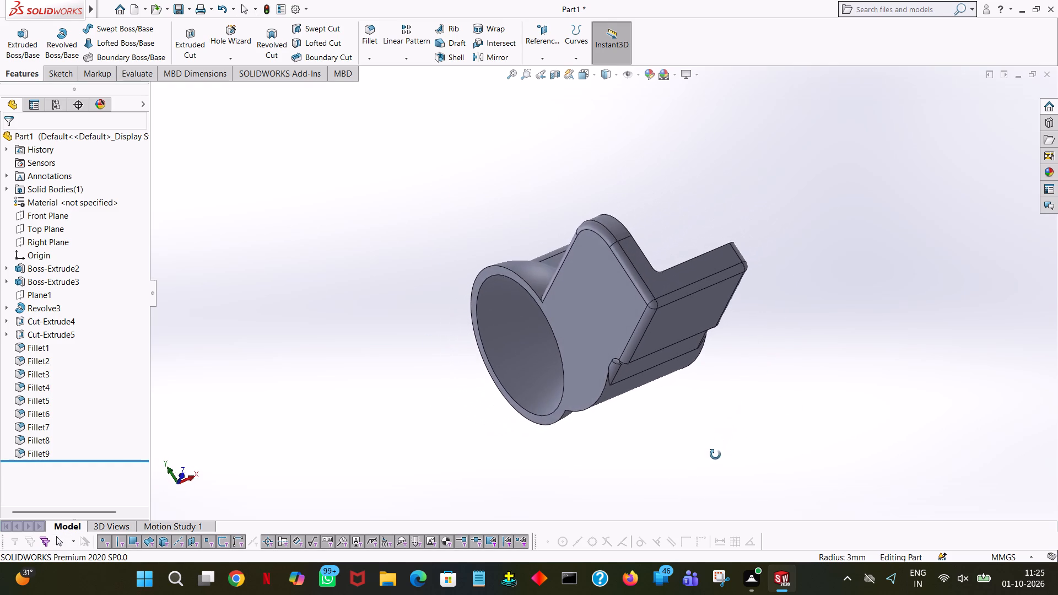
pyautogui.moveTo(715, 455); pyautogui.dragTo(699, 483, button='middle')
pyautogui.moveTo(762, 326); pyautogui.dragTo(797, 305, button='middle')
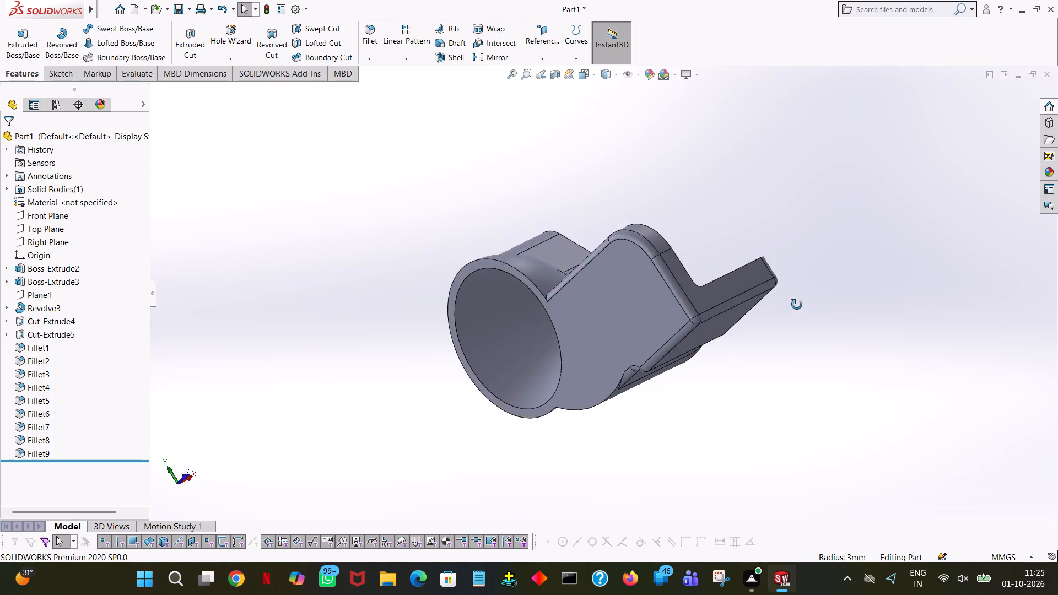
pyautogui.moveTo(797, 305); pyautogui.dragTo(753, 342, button='middle')
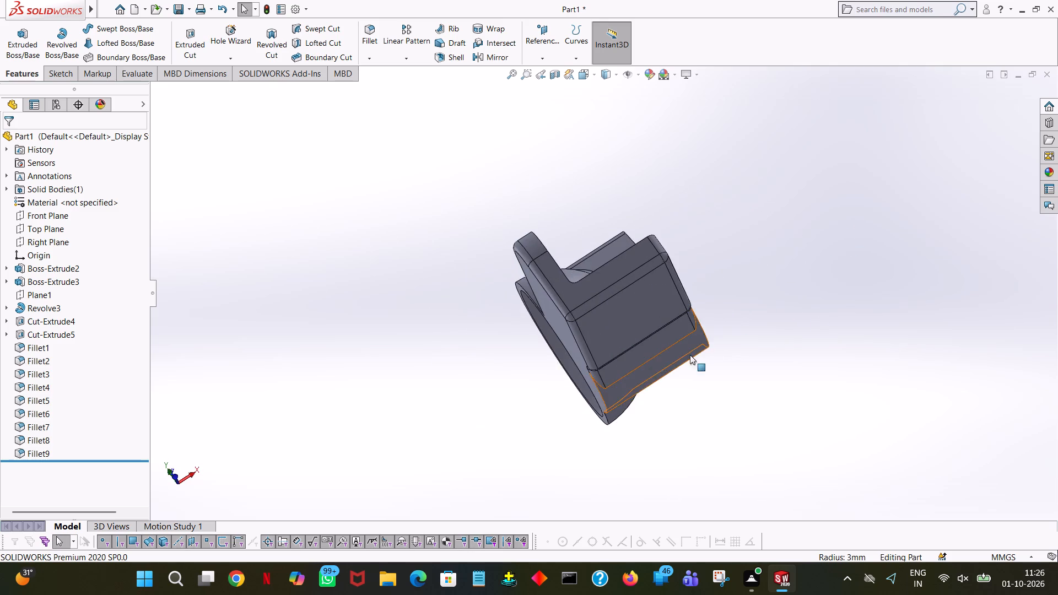
pyautogui.moveTo(618, 380); pyautogui.dragTo(591, 388, button='middle')
pyautogui.moveTo(733, 337); pyautogui.dragTo(692, 473, button='middle')
pyautogui.moveTo(720, 375); pyautogui.dragTo(596, 343, button='middle')
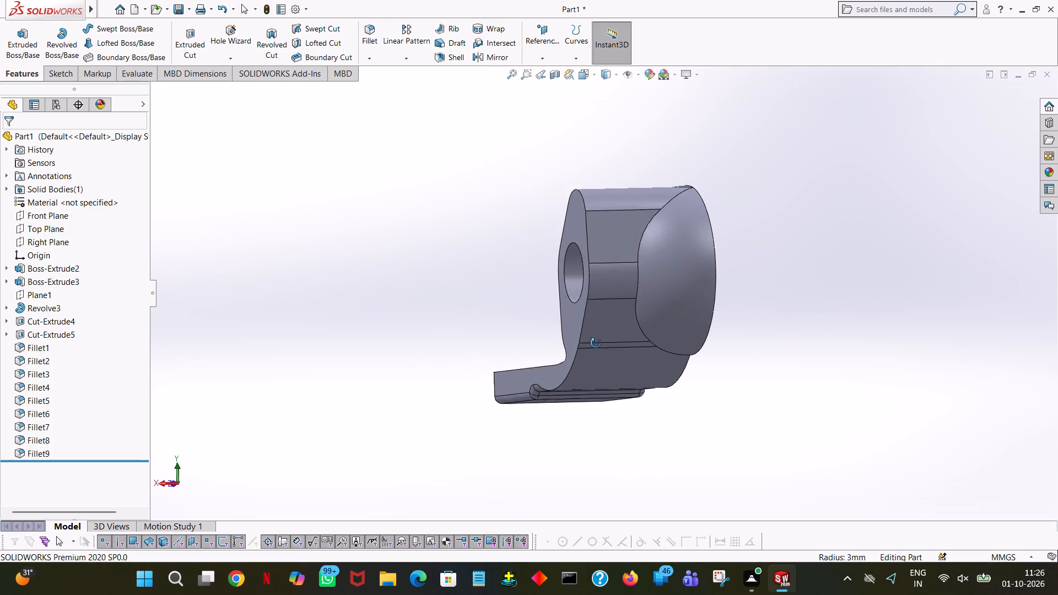
pyautogui.moveTo(596, 343); pyautogui.dragTo(596, 347, button='middle')
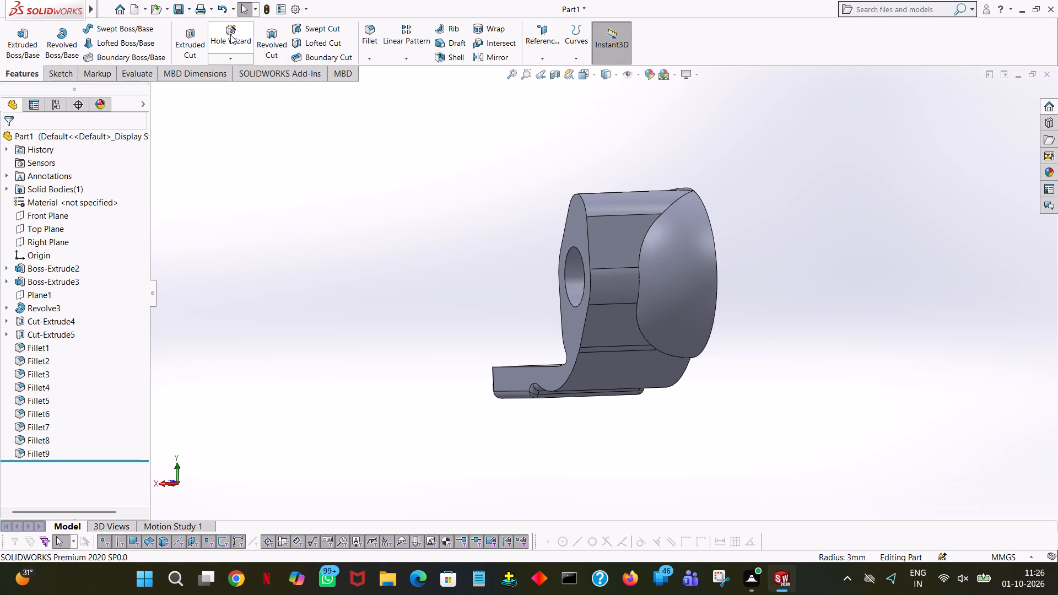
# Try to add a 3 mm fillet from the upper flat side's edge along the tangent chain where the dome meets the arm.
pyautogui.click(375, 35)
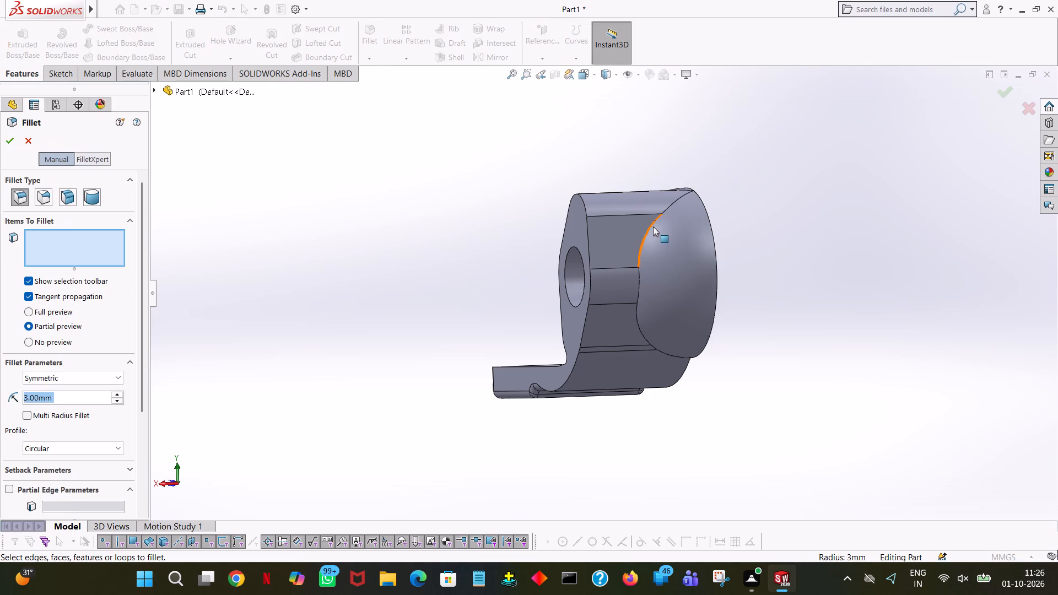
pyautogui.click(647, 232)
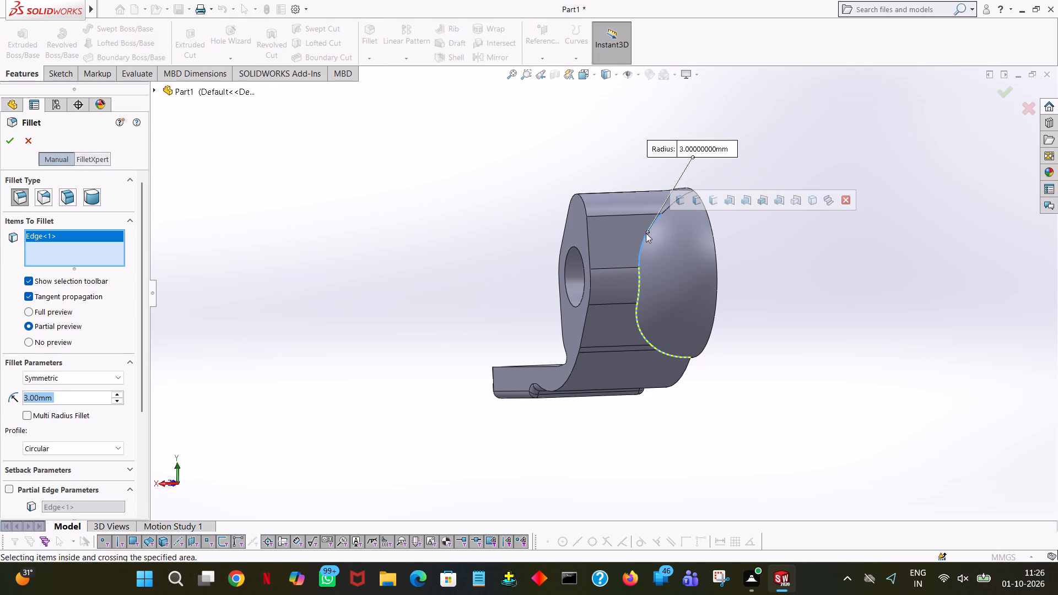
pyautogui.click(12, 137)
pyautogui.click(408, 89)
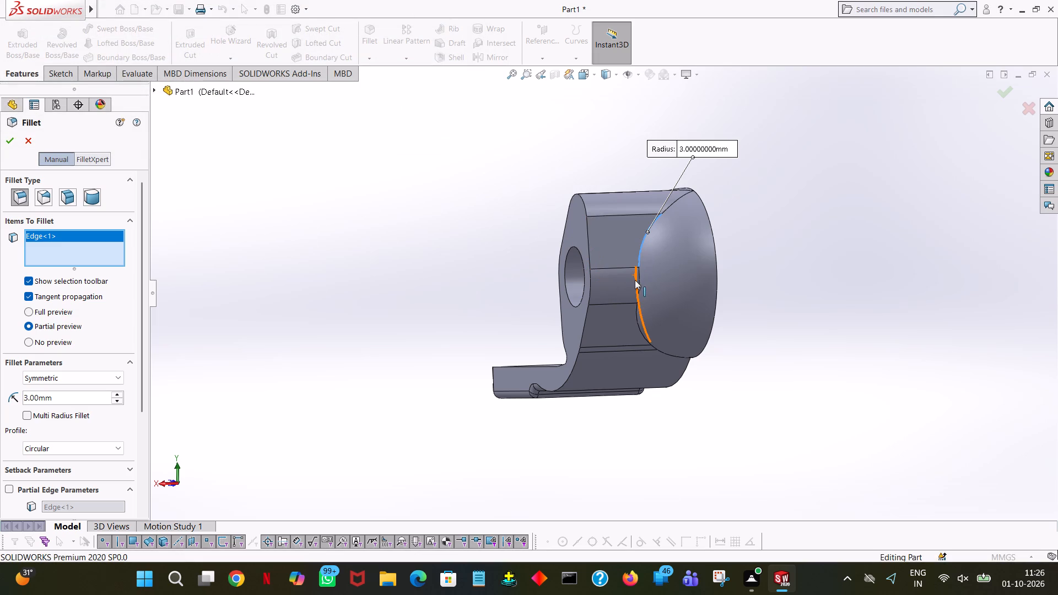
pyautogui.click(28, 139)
# Fillet the short edge where the dome meets the arm's rounded top end with a 3 mm radius.
pyautogui.click(368, 36)
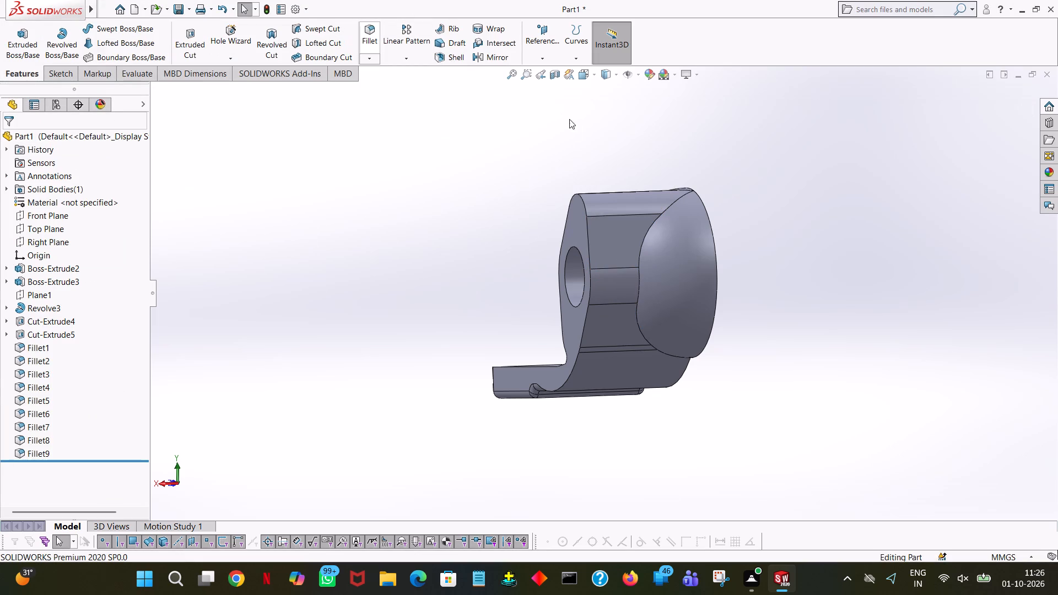
pyautogui.click(678, 198)
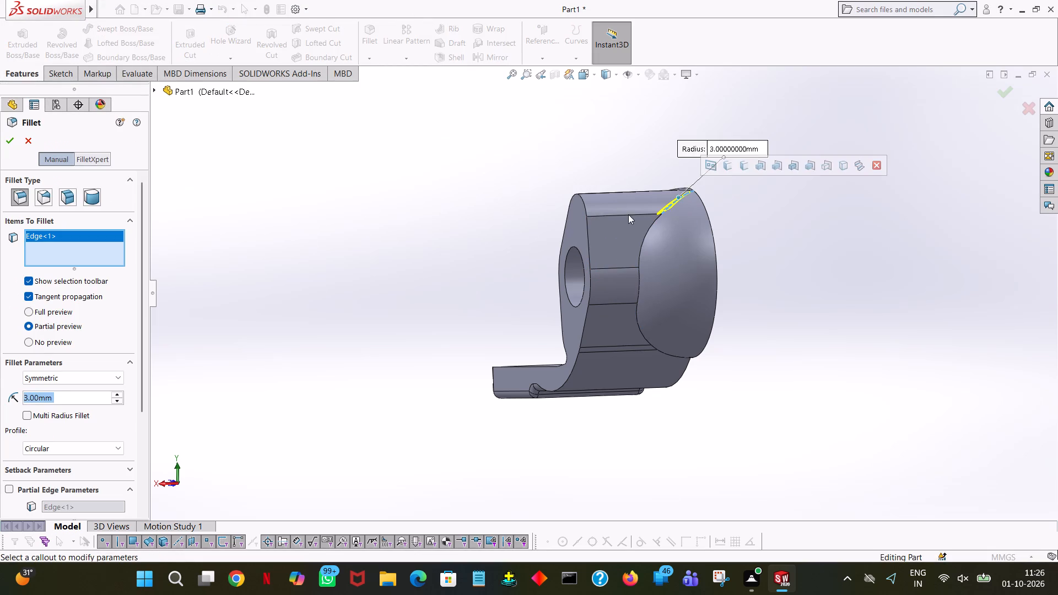
pyautogui.click(10, 140)
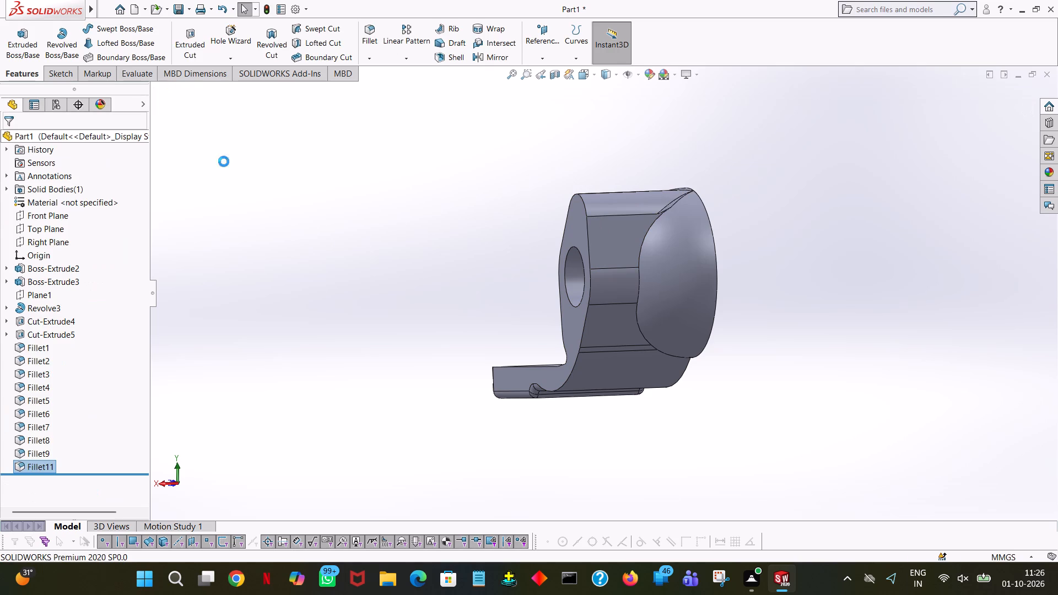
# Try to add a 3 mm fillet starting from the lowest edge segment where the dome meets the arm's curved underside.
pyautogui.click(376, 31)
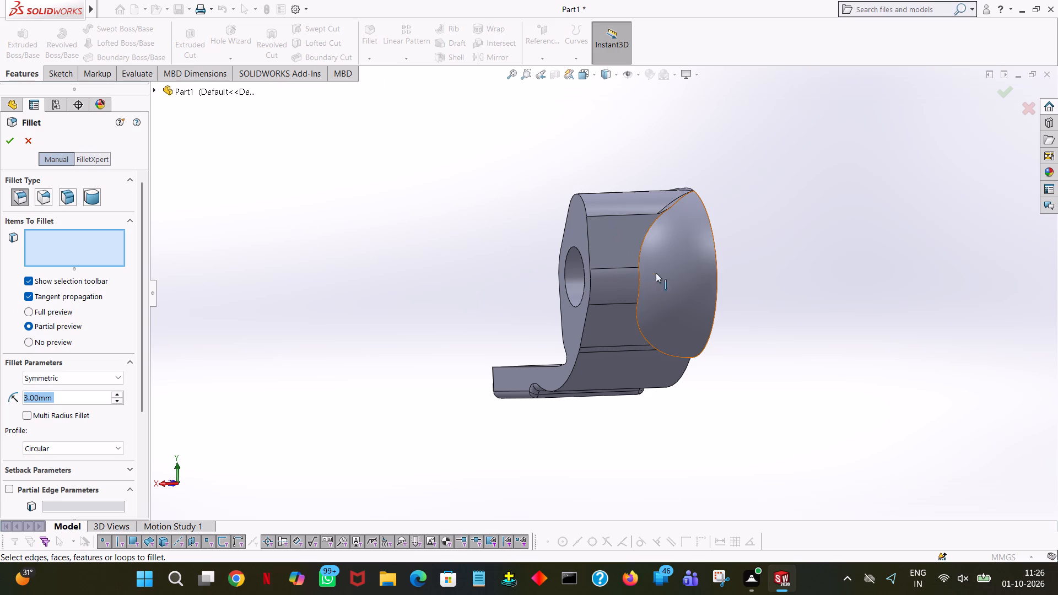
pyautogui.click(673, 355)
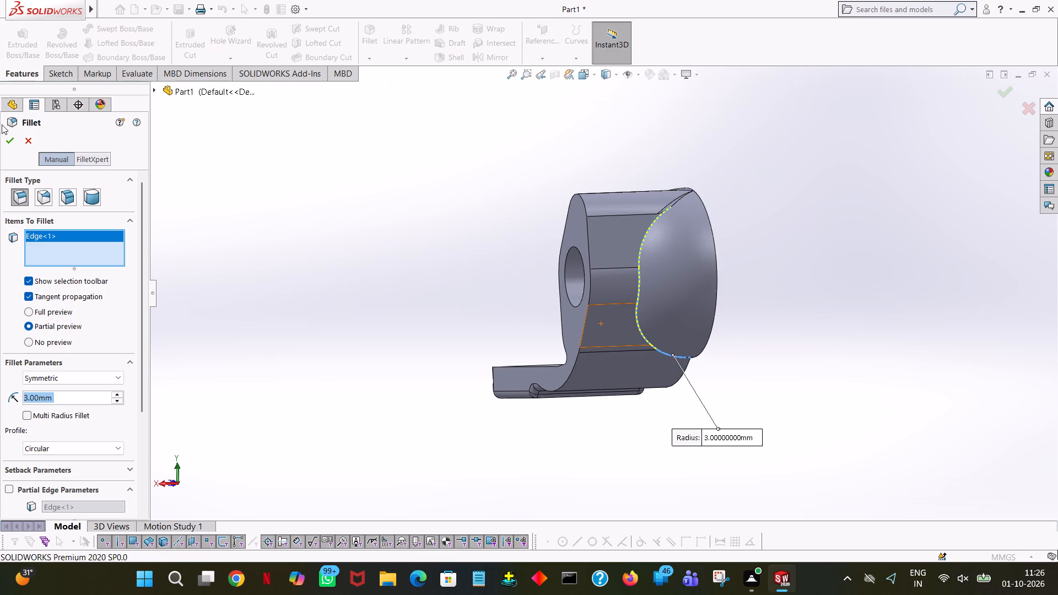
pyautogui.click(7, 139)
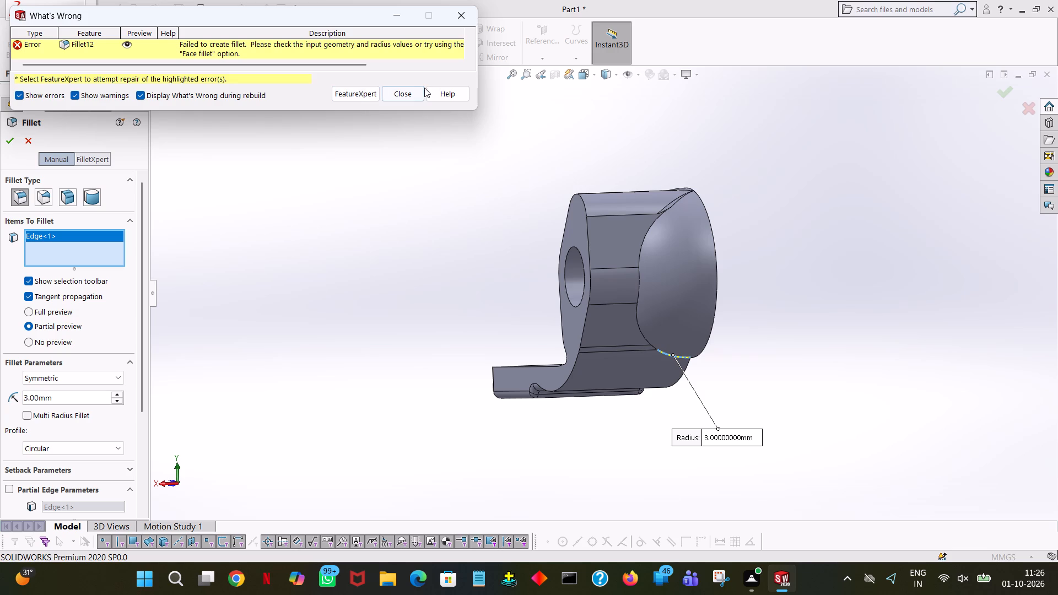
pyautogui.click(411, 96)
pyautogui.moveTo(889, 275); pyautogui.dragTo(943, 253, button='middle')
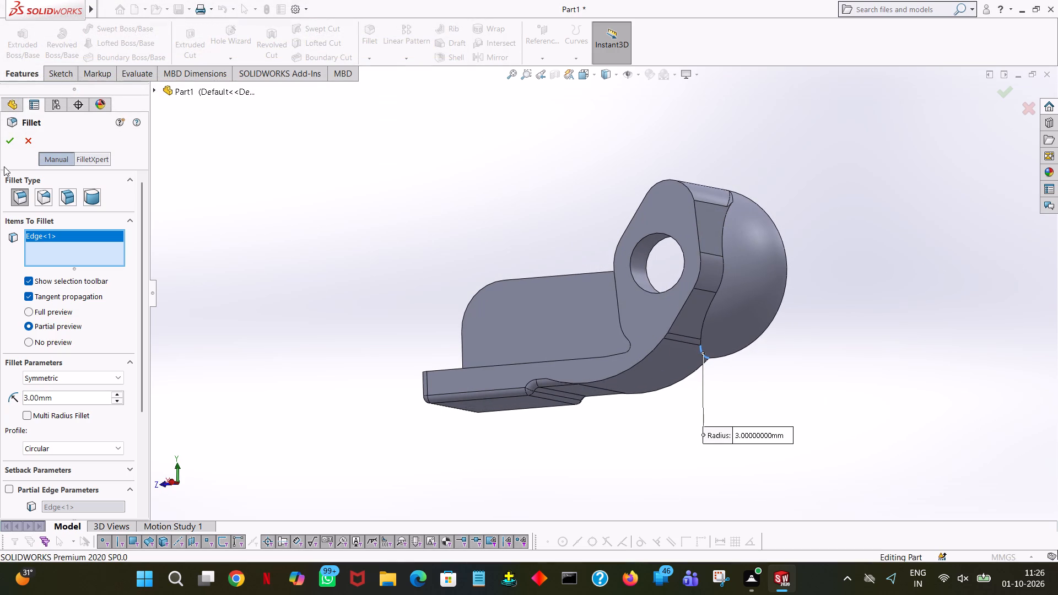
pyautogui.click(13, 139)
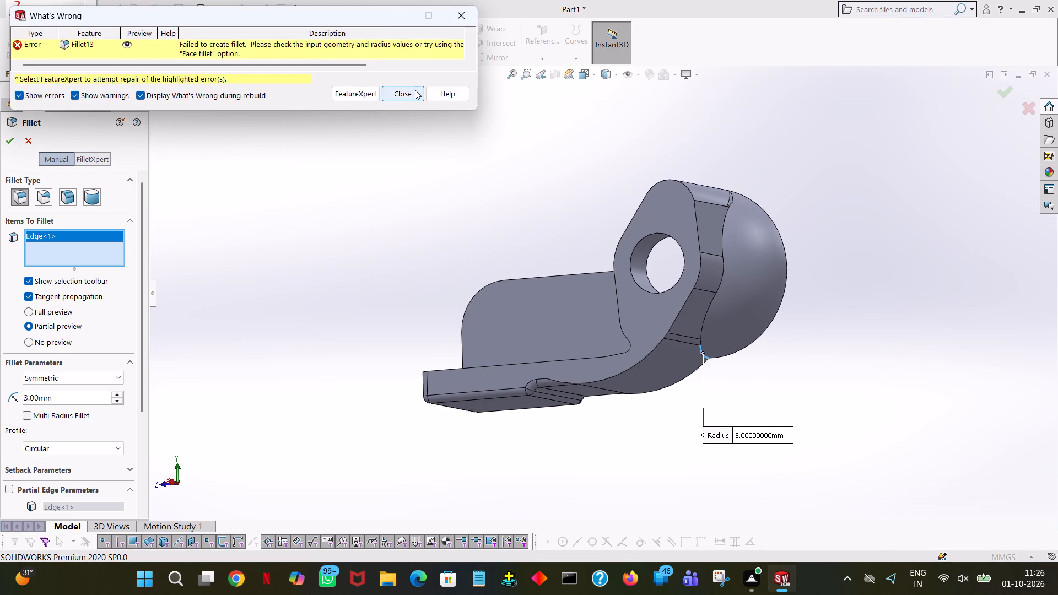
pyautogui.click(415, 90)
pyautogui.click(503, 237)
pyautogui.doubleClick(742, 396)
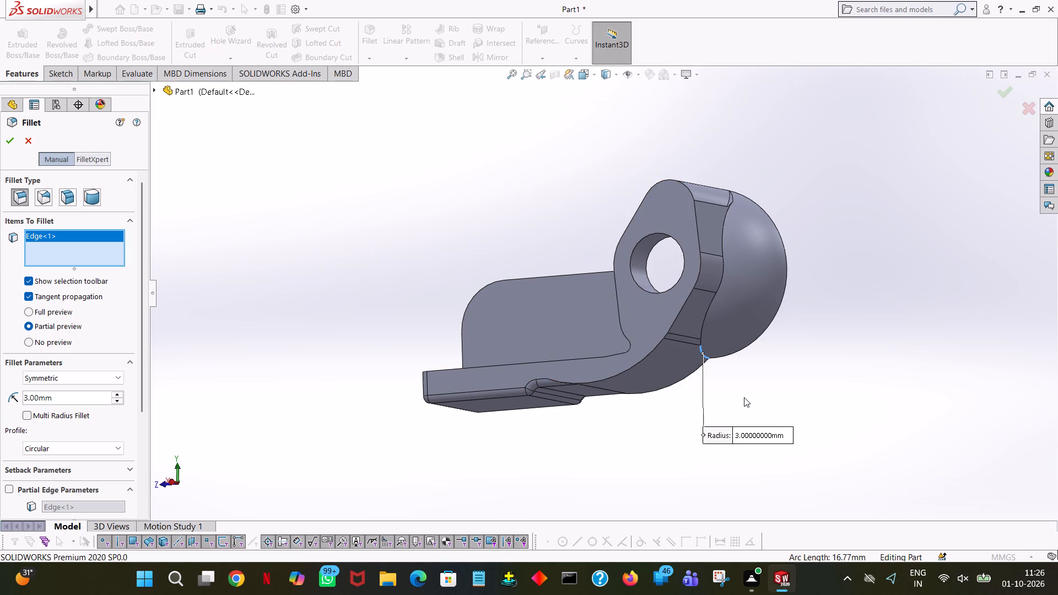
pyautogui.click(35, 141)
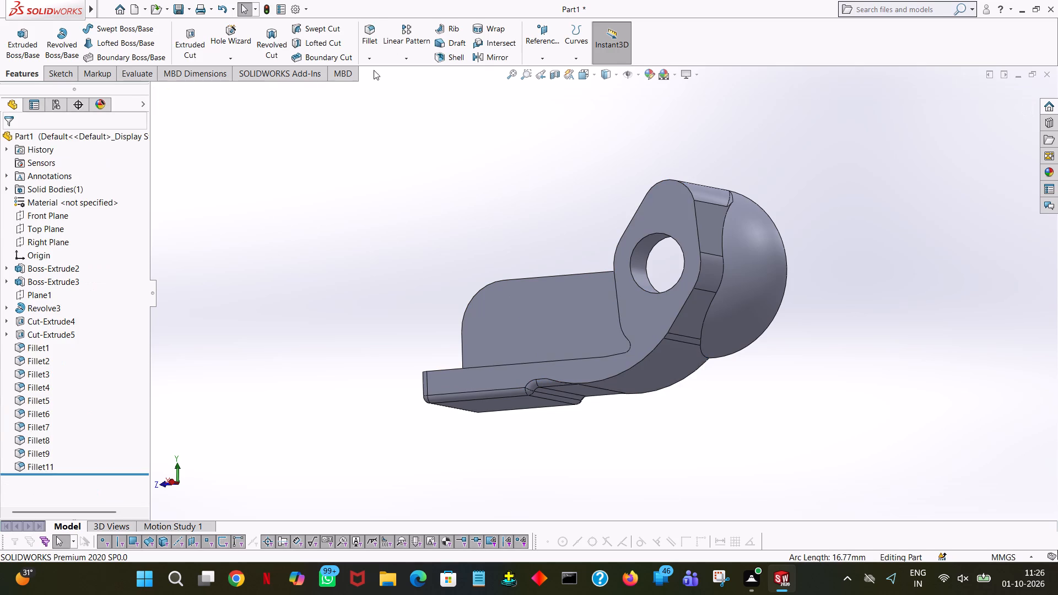
# Fillet the dome-to-arm tangent edge chain with a 3 mm radius, selecting the segment along the arm's lower flat side.
pyautogui.click(364, 37)
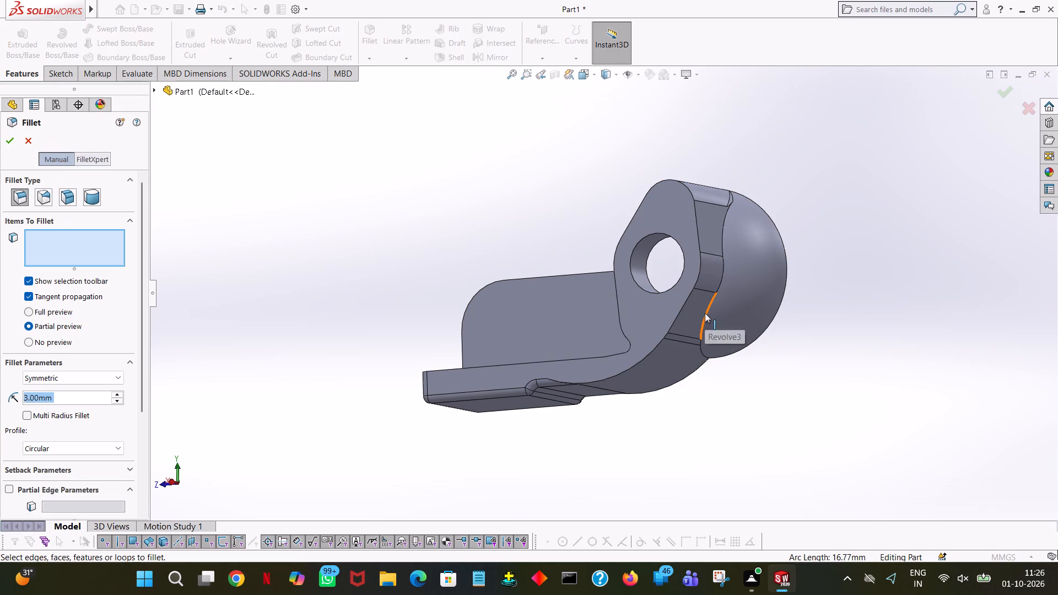
pyautogui.click(705, 313)
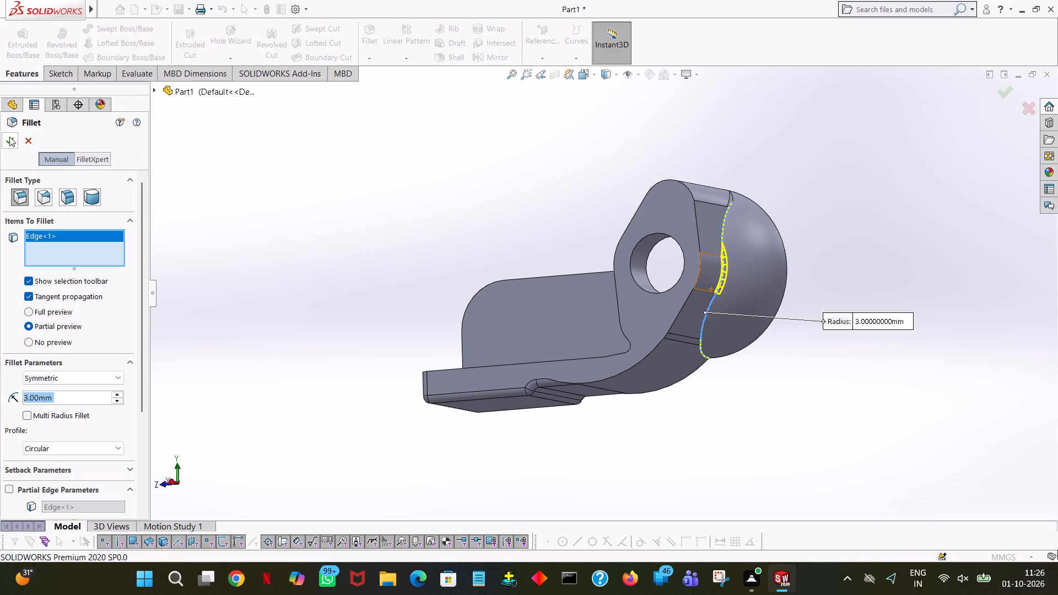
pyautogui.click(9, 137)
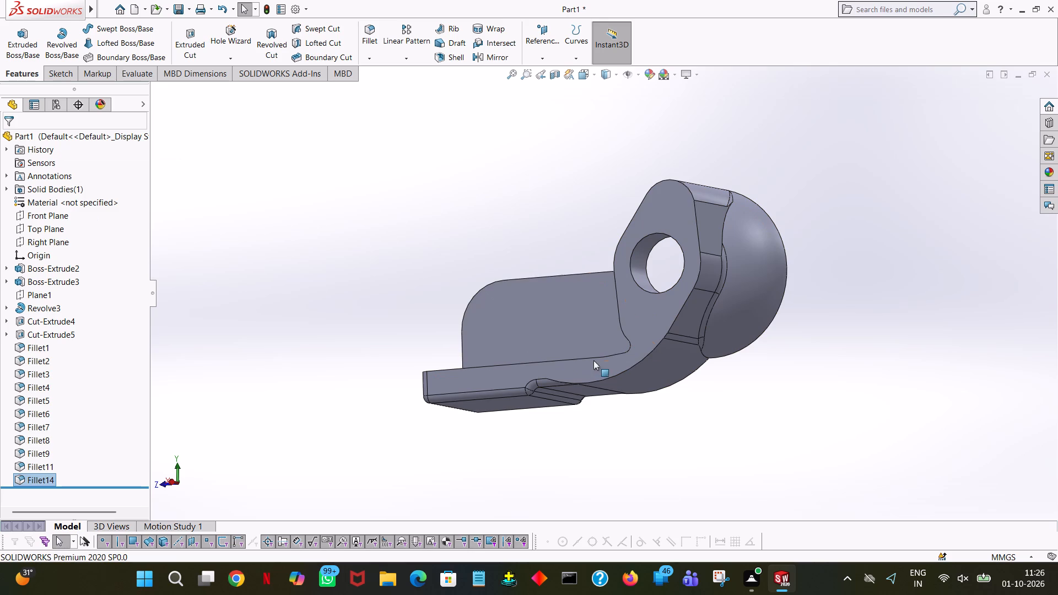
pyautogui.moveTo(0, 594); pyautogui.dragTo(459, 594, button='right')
# Fillet the edge where the dome meets the arm's upper flat side with a 3 mm radius.
pyautogui.click(363, 25)
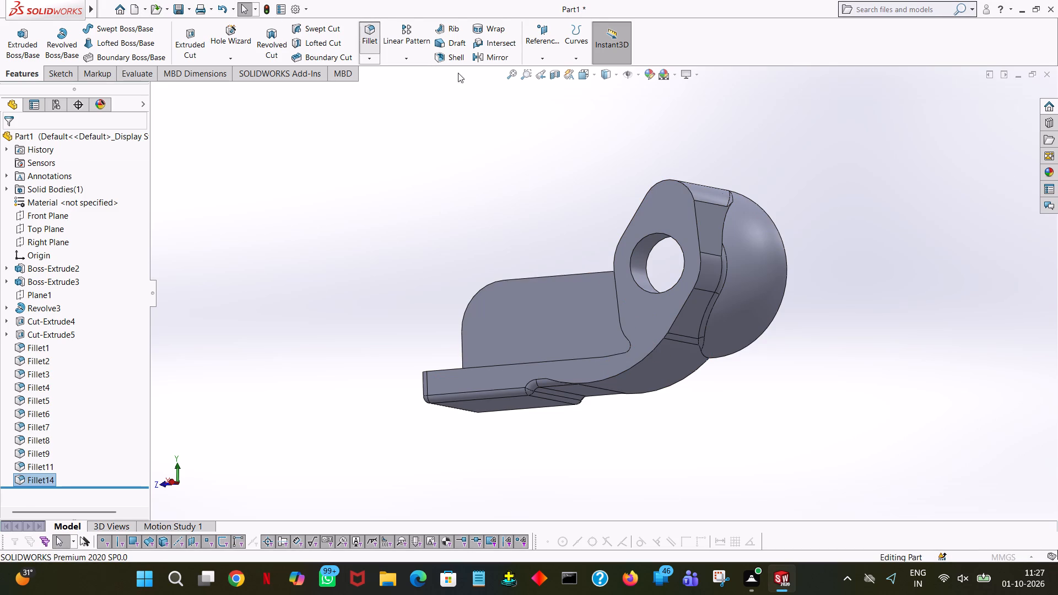
pyautogui.click(722, 226)
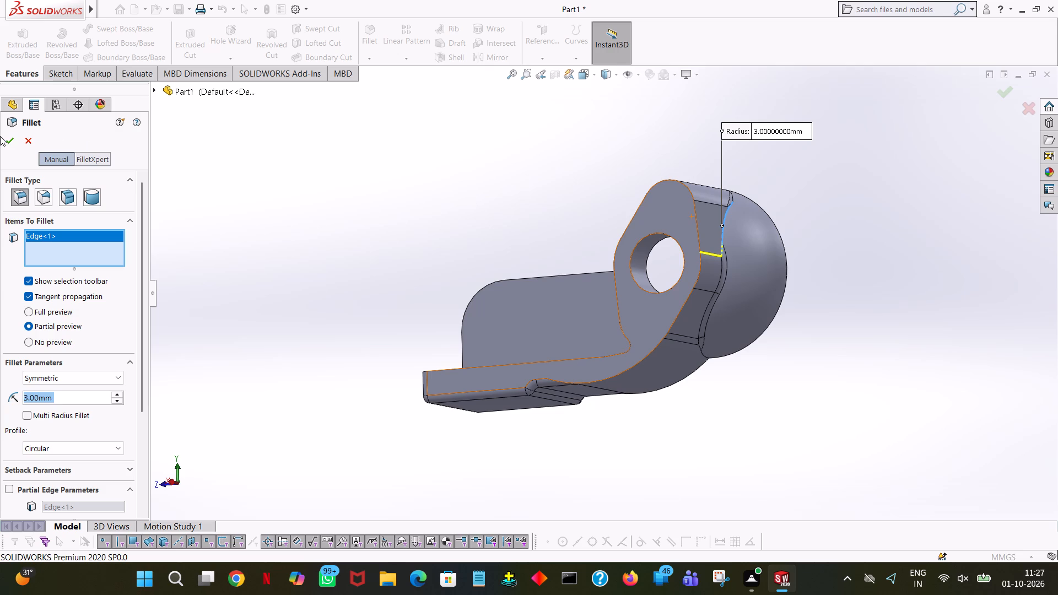
pyautogui.click(6, 136)
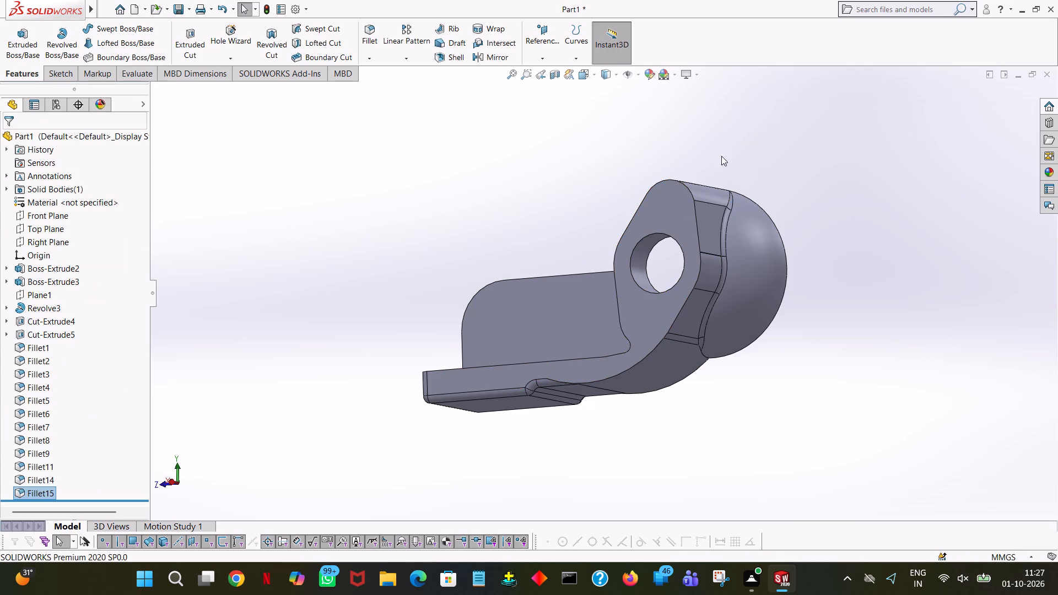
pyautogui.click(850, 215)
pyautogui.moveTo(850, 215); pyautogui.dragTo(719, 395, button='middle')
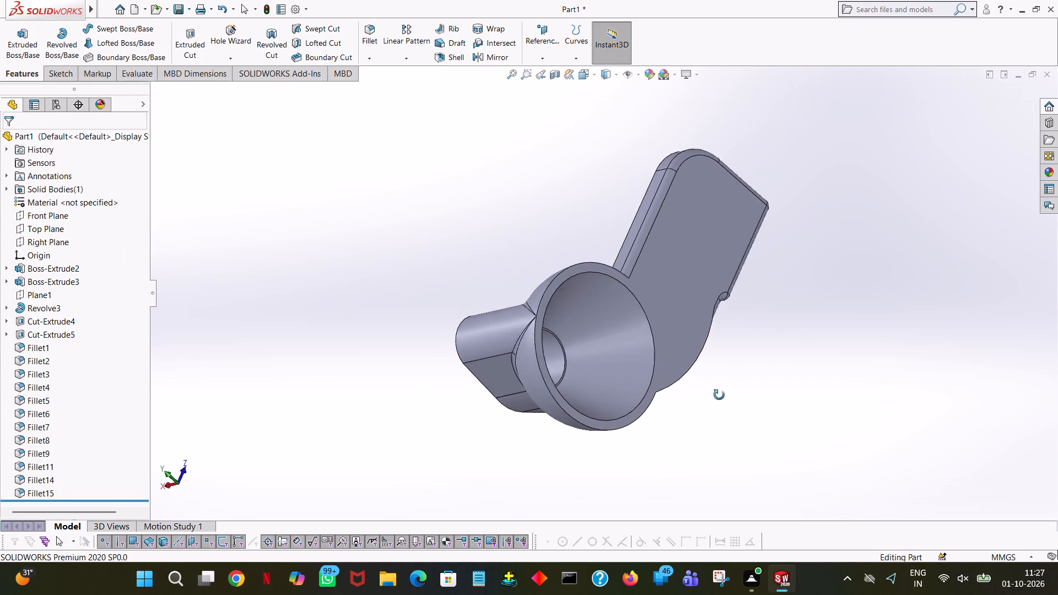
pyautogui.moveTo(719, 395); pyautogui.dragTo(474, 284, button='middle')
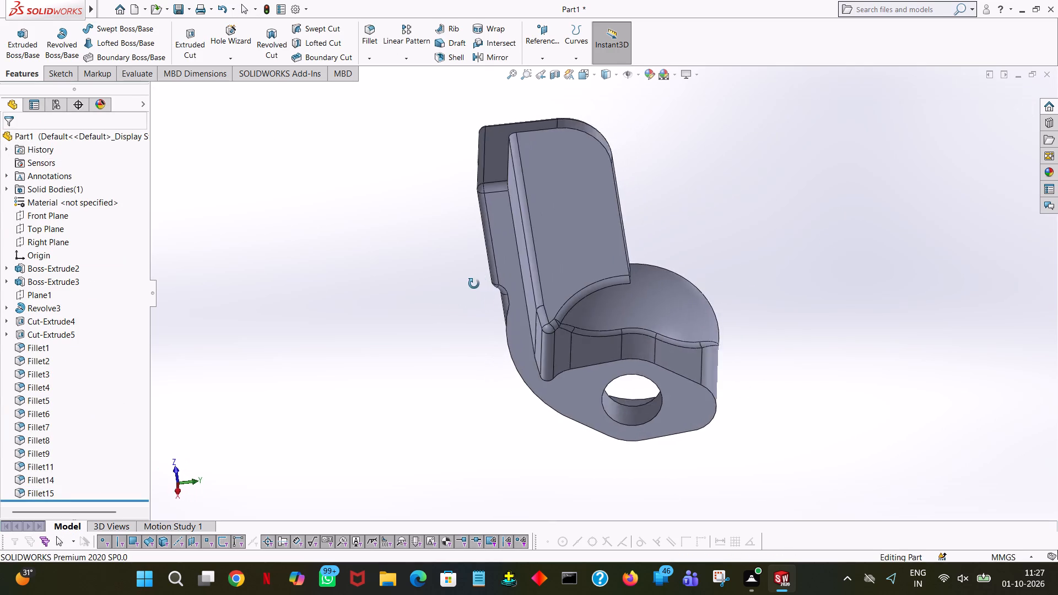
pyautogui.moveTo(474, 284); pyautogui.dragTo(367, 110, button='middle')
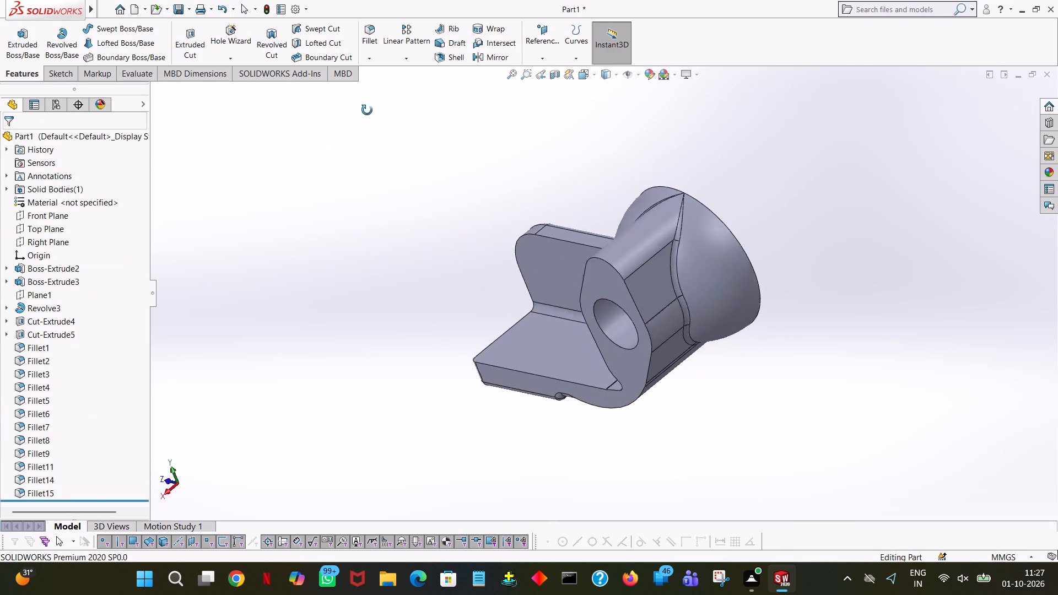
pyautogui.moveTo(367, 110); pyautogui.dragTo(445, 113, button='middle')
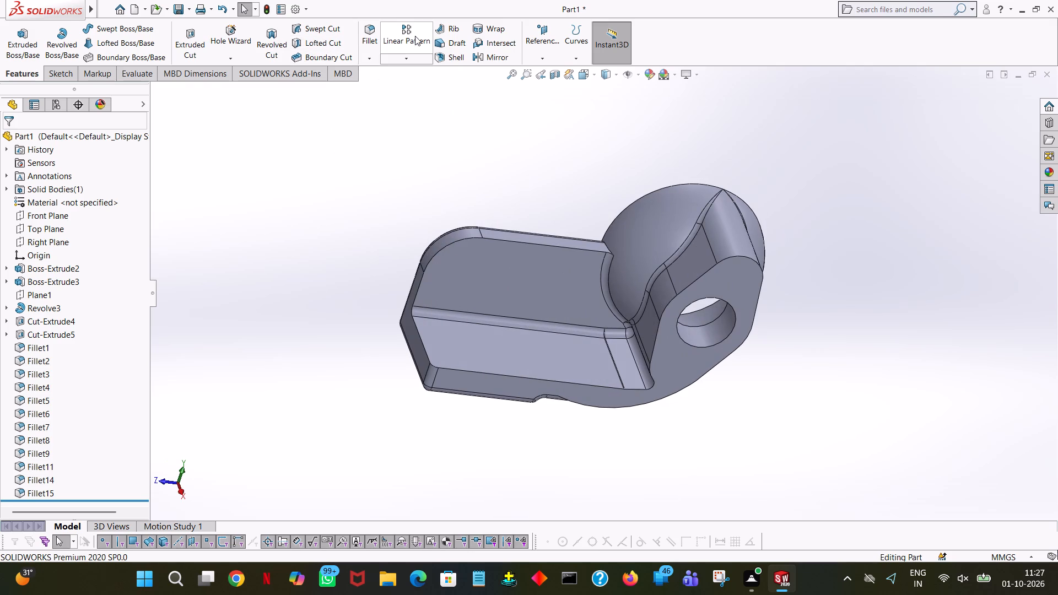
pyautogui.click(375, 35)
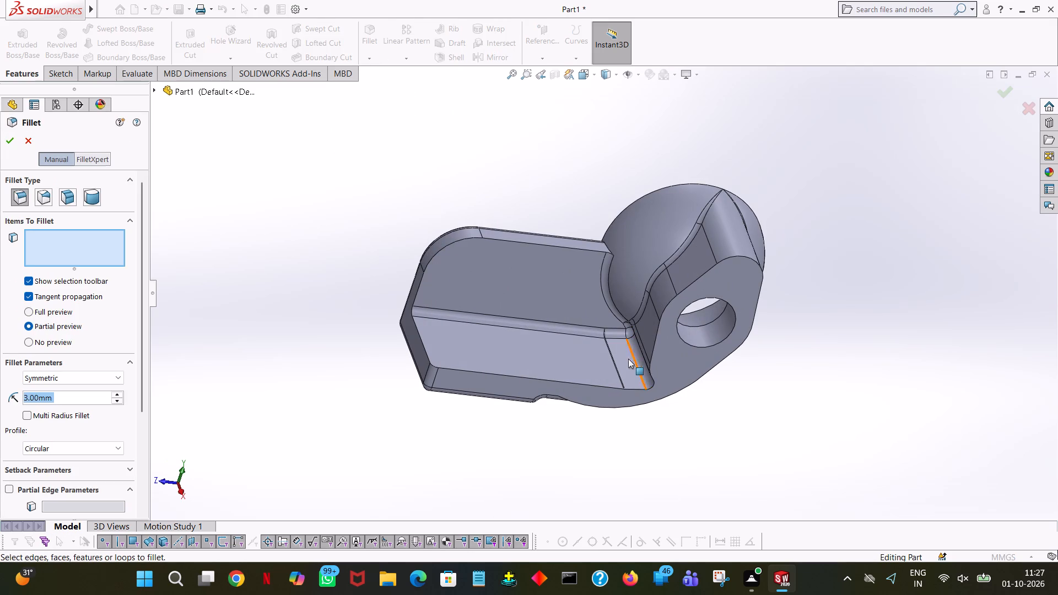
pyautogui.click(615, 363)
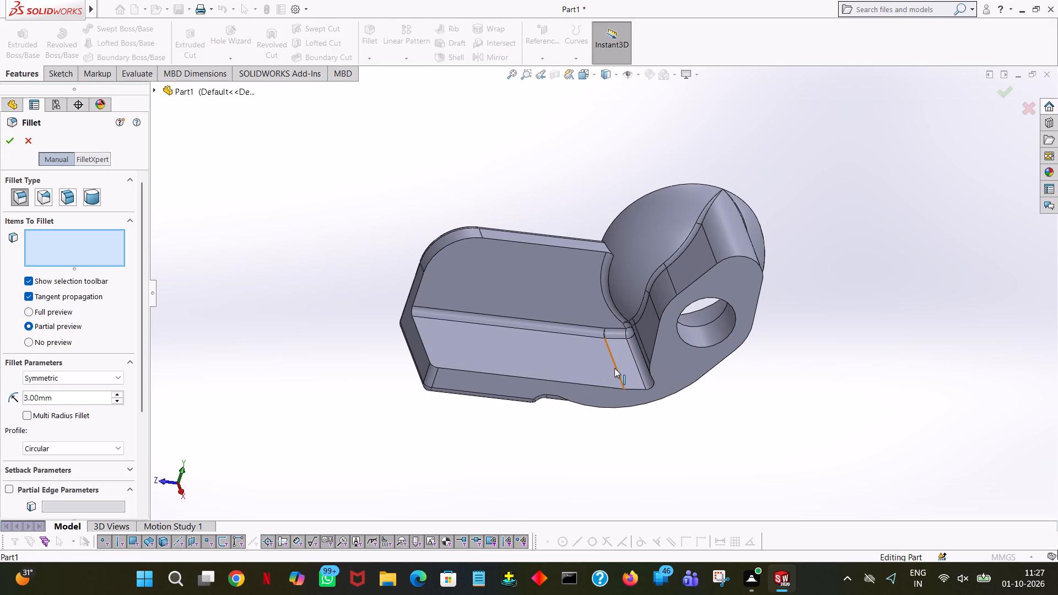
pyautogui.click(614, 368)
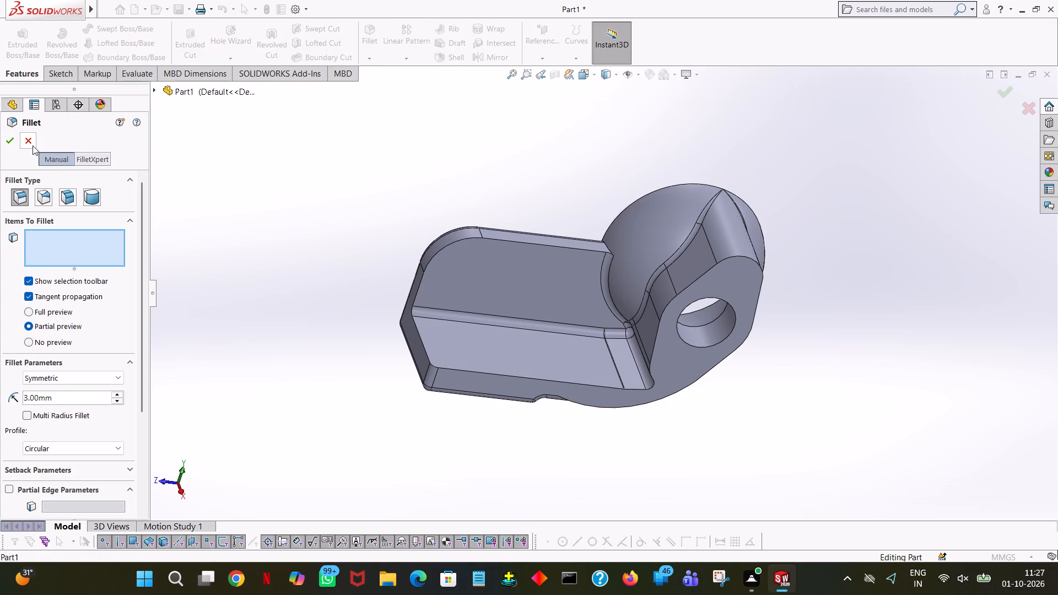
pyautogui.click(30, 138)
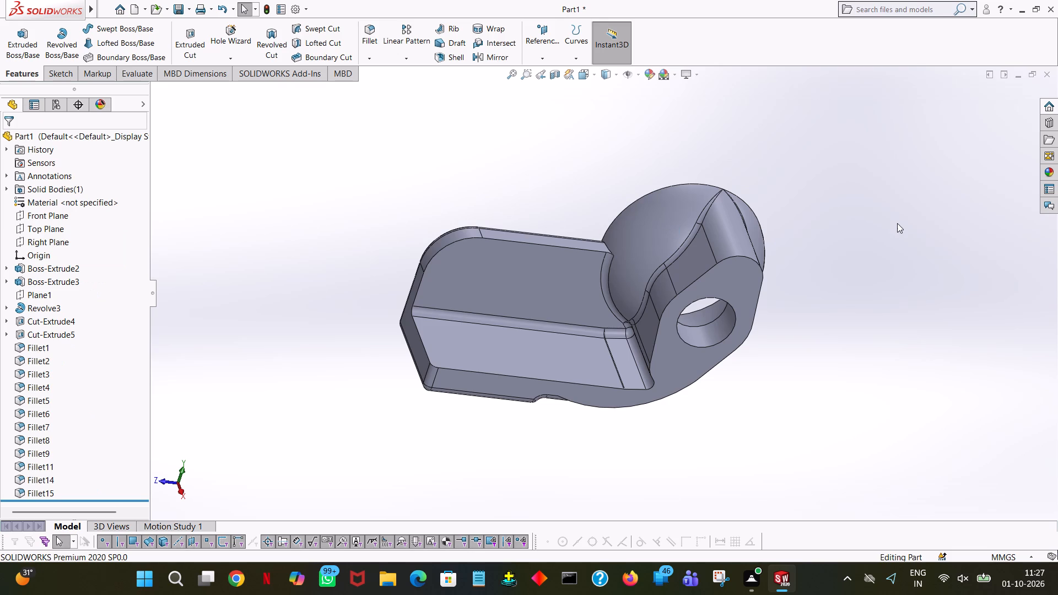
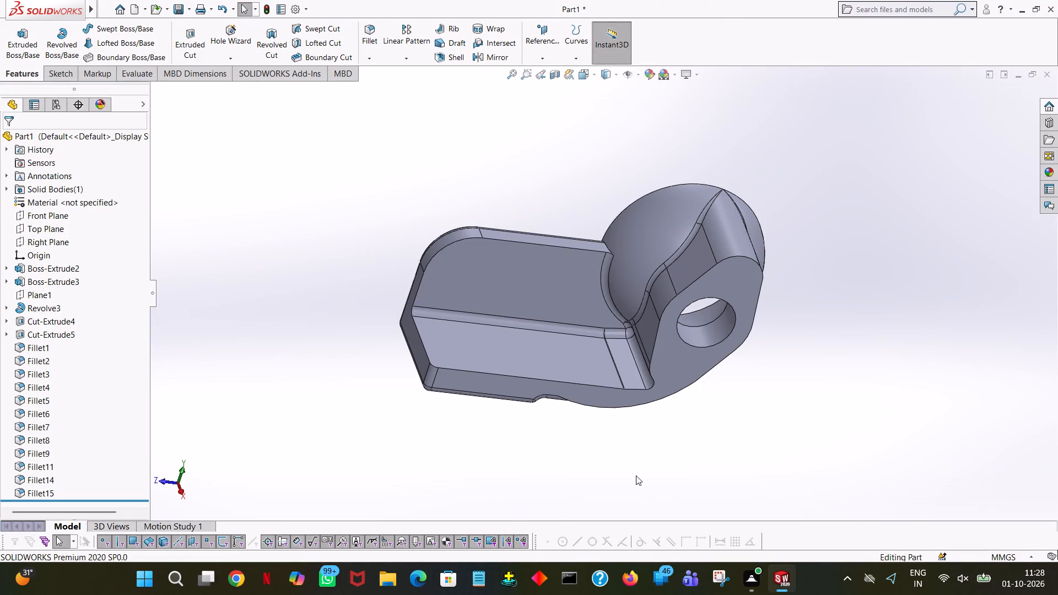
# Start an Extruded Cut sketch on the long flat rectangular face of the arm, viewed from the top.
pyautogui.click(191, 24)
pyautogui.click(507, 354)
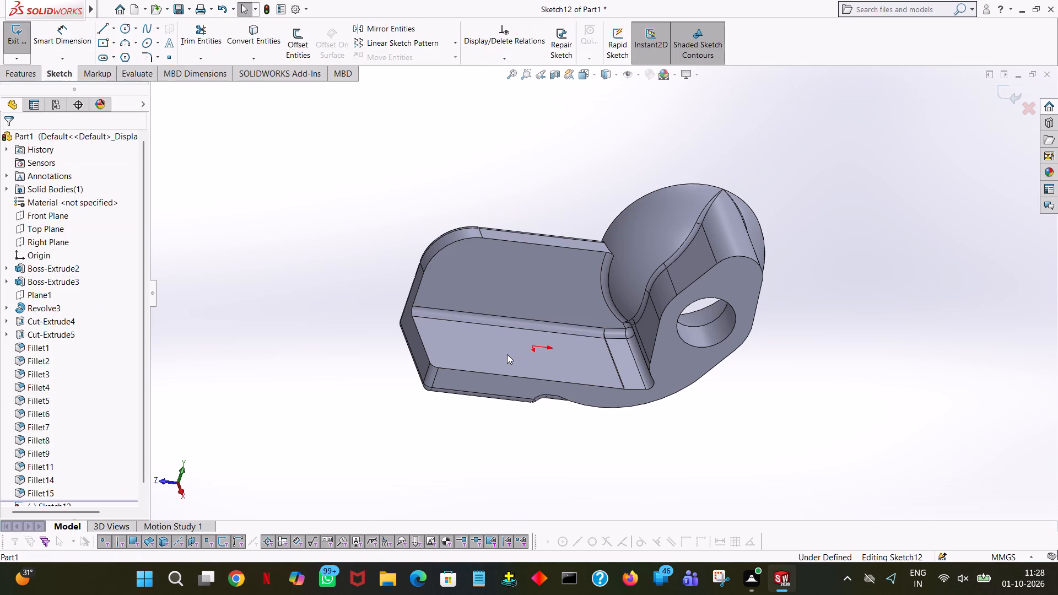
pyautogui.click(596, 73)
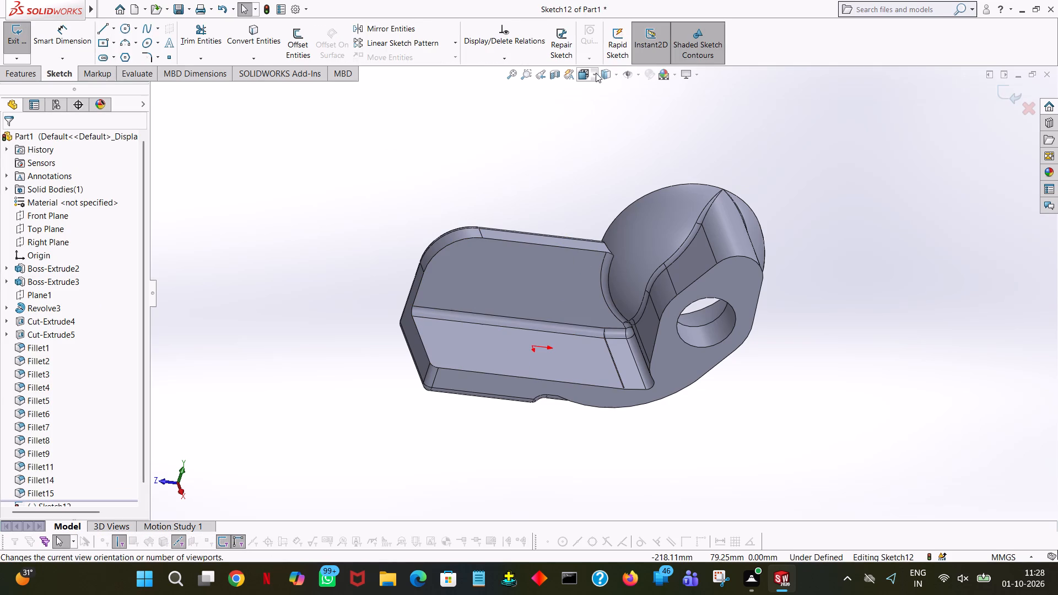
pyautogui.click(646, 134)
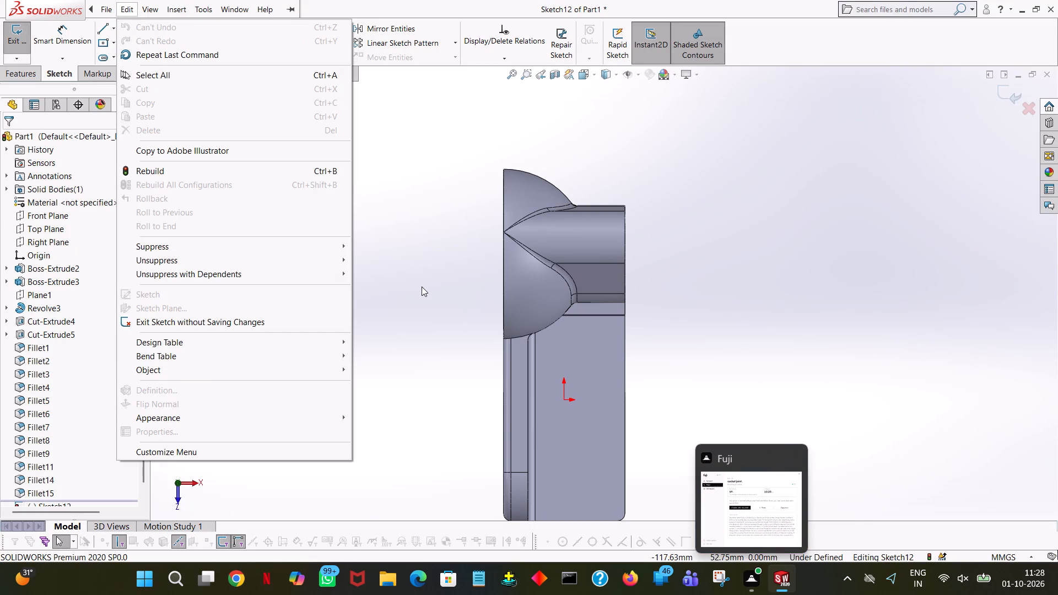
pyautogui.click(423, 271)
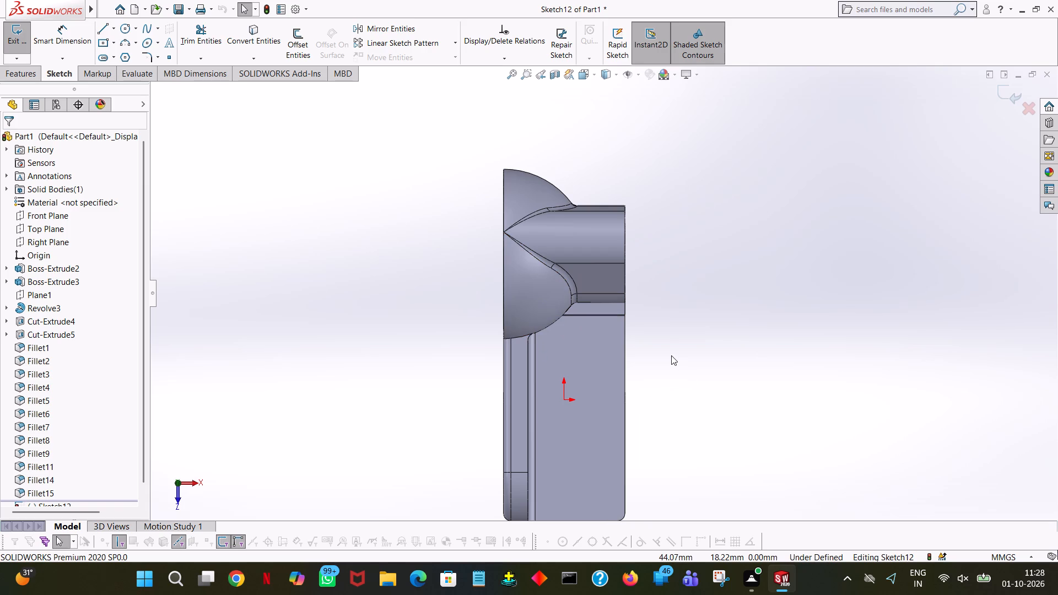
# Sketch a 20 mm horizontal line inward from the part's long straight side edge, just above the arm's rounded end corner.
pyautogui.keyDown('ctrl'); pyautogui.moveTo(671, 355); pyautogui.dragTo(679, 309, button='middle'); pyautogui.keyUp('ctrl')
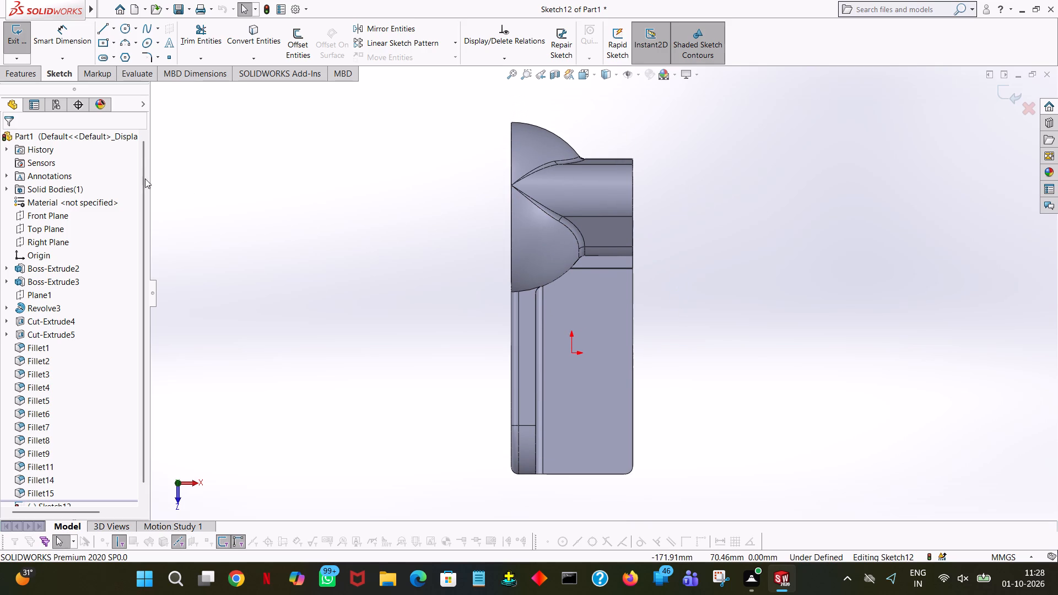
pyautogui.click(105, 25)
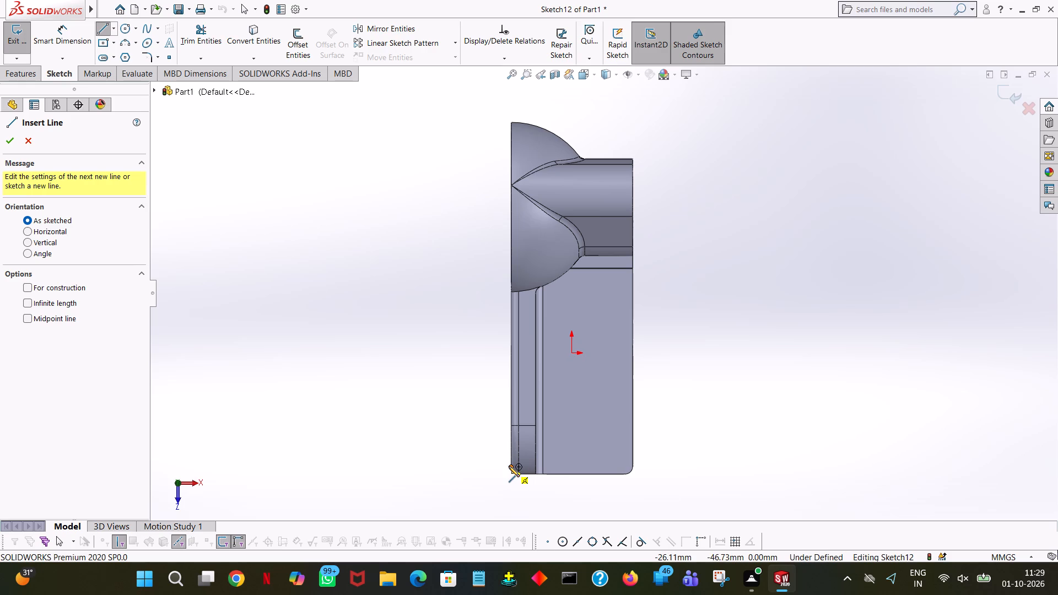
pyautogui.click(509, 466)
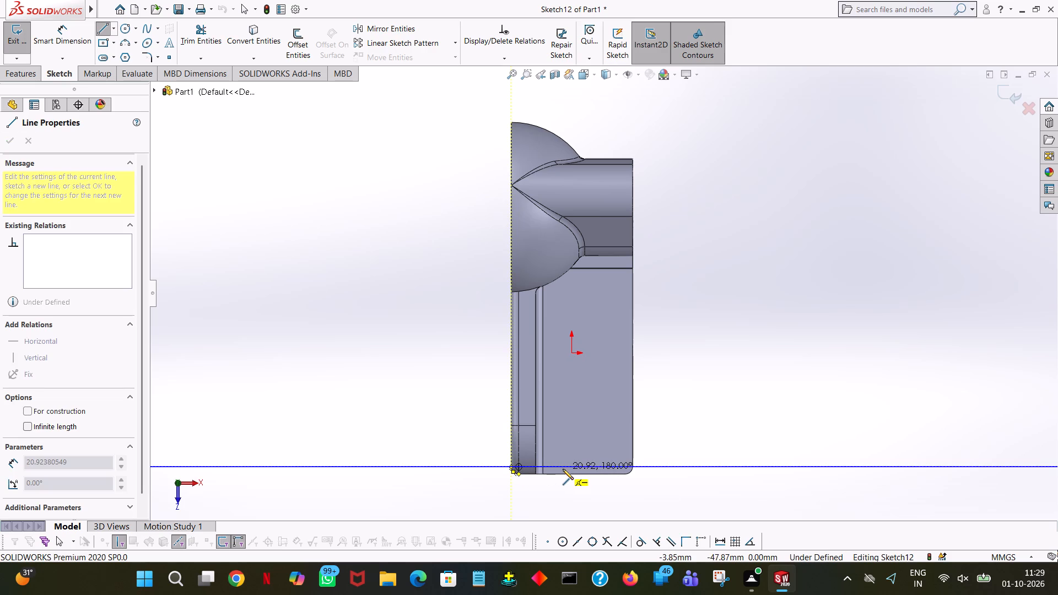
pyautogui.click(563, 469)
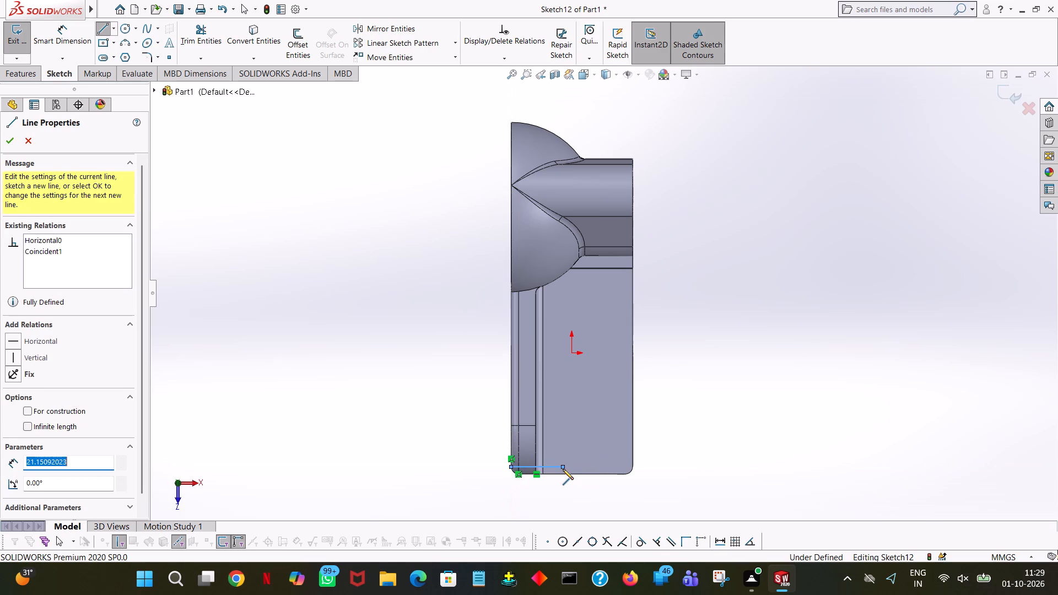
pyautogui.write('20')
pyautogui.press('Return')
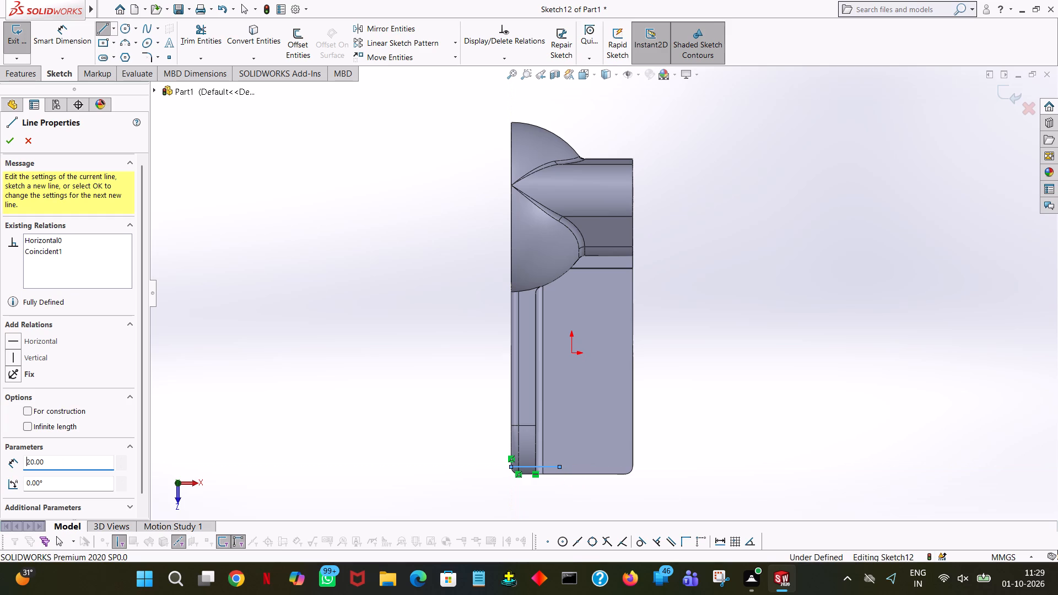
pyautogui.rightClick(563, 469)
pyautogui.click(609, 459)
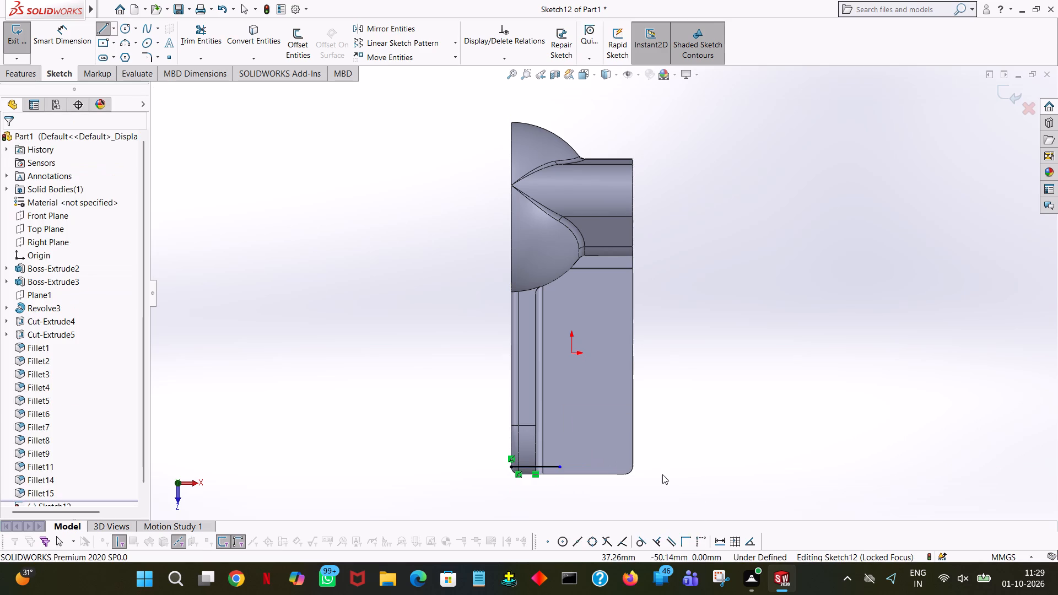
pyautogui.click(554, 464)
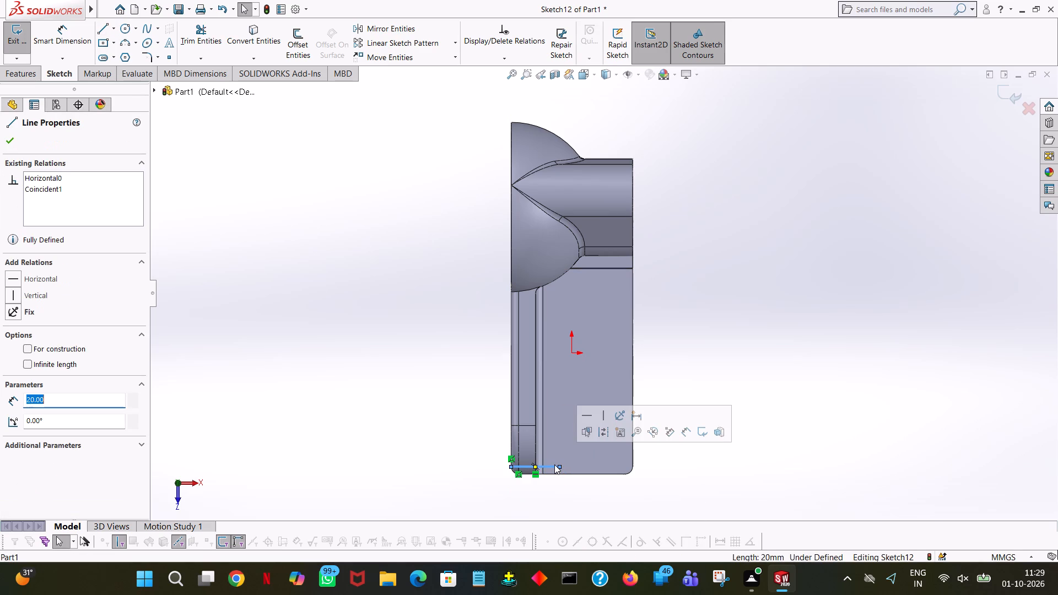
pyautogui.keyDown('ctrl'); pyautogui.scroll(-1, 628, 494); pyautogui.keyUp('ctrl')
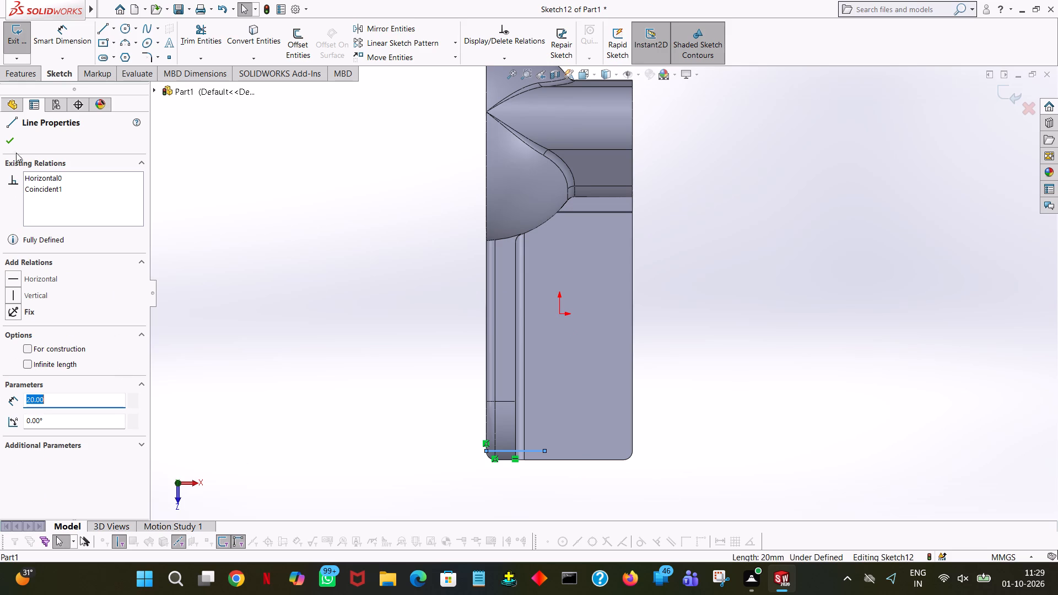
pyautogui.click(0, 142)
pyautogui.click(14, 141)
# Sketch a 35 mm vertical line from the arm's end edge, in line with the free end of the 20 mm line.
pyautogui.click(104, 26)
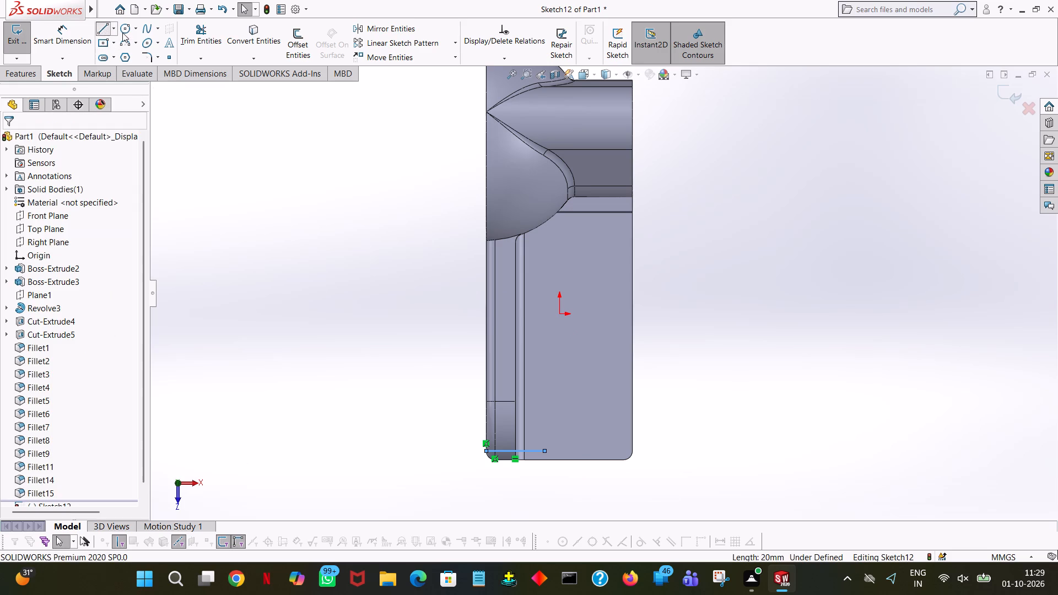
pyautogui.click(543, 460)
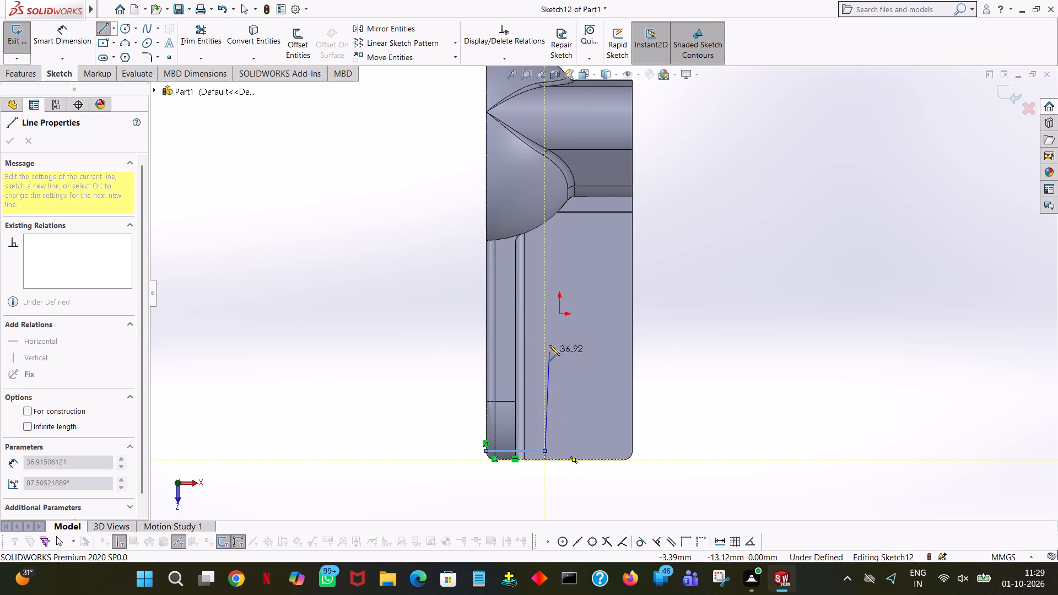
pyautogui.click(546, 295)
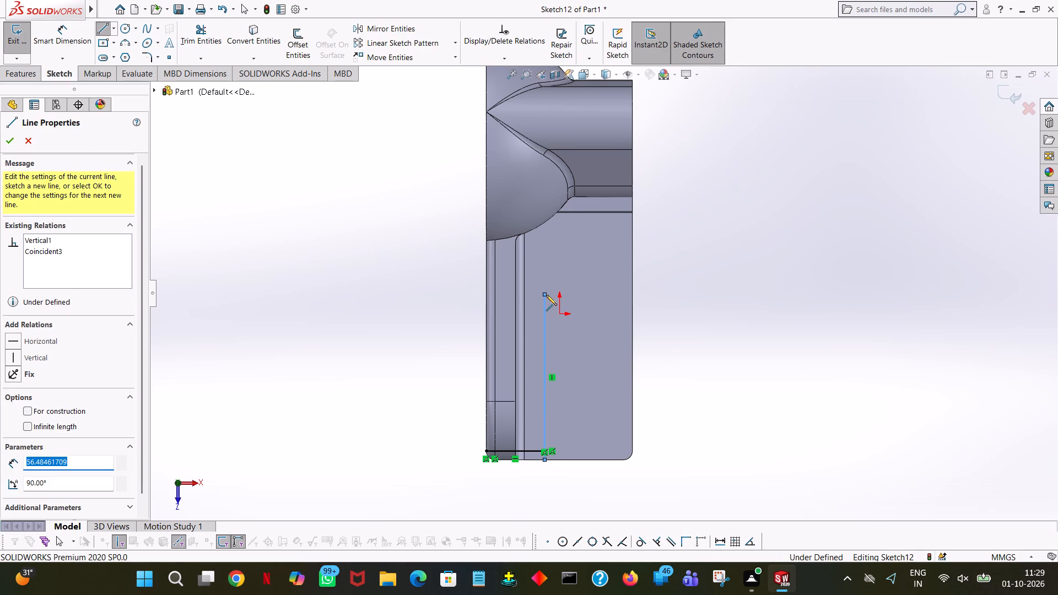
pyautogui.write('110-75')
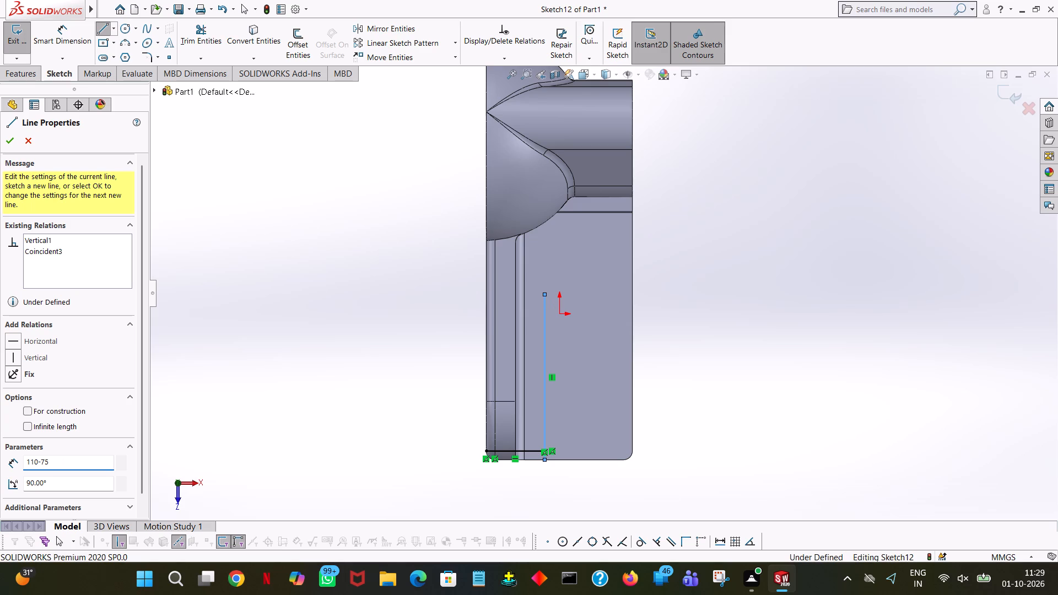
pyautogui.press('Return')
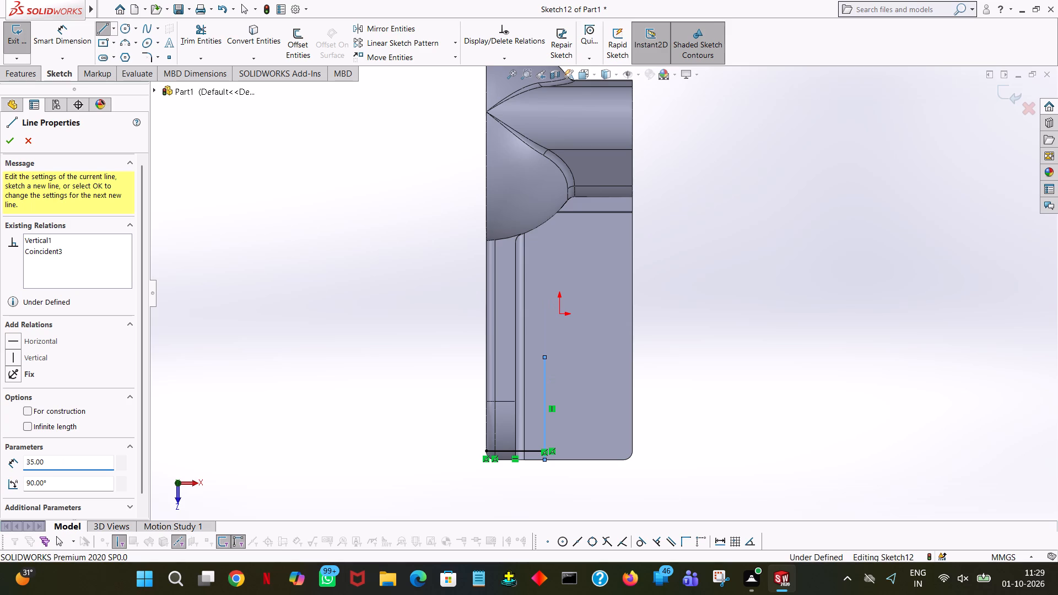
pyautogui.rightClick(546, 295)
pyautogui.click(575, 304)
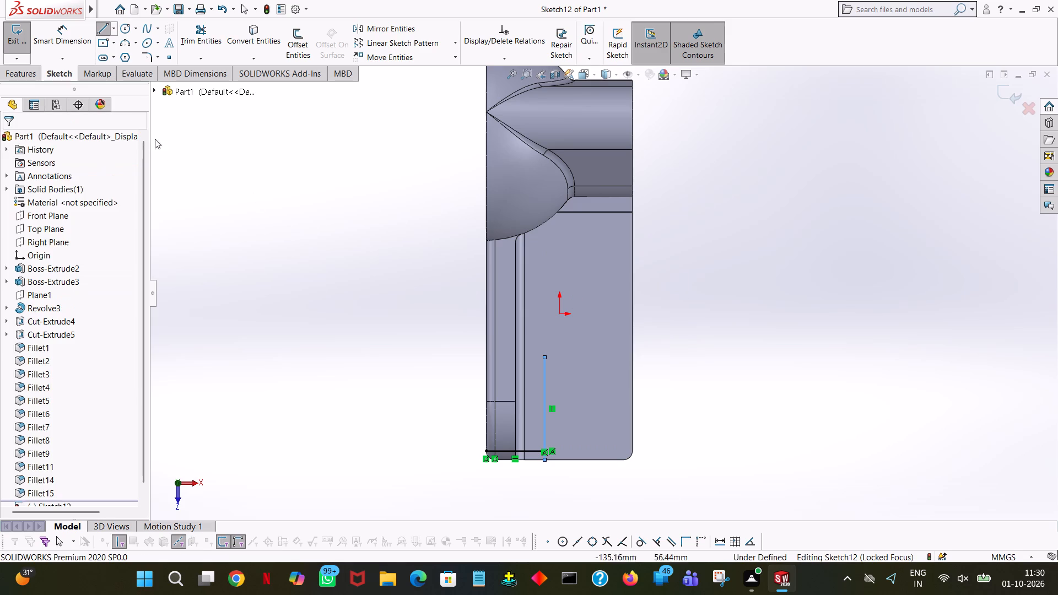
# Draw a circle of radius 3.3 mm centred on the upper end of the 35 mm vertical line.
pyautogui.click(128, 23)
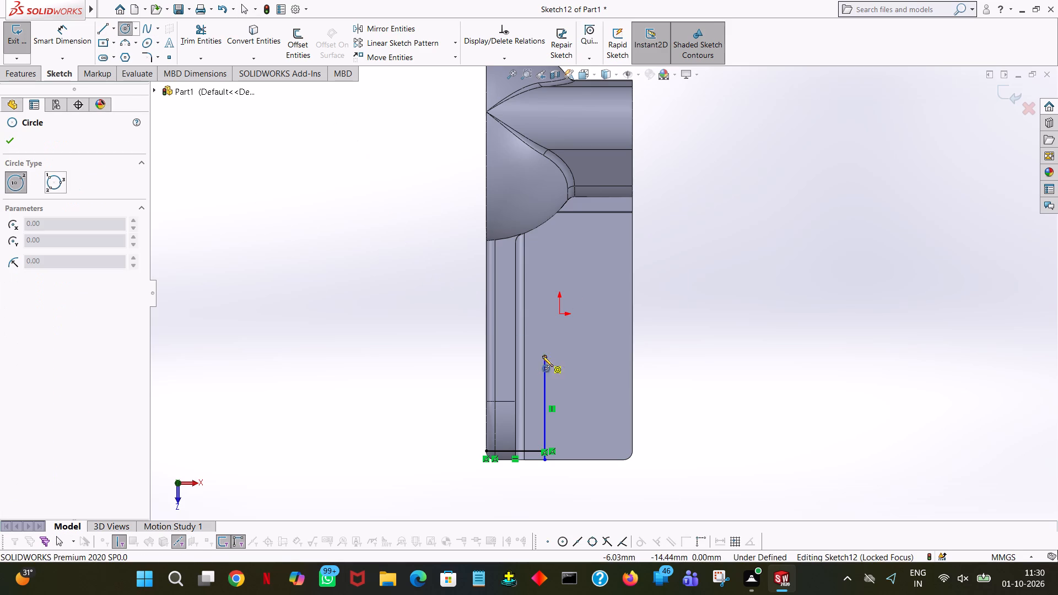
pyautogui.click(543, 357)
pyautogui.click(542, 348)
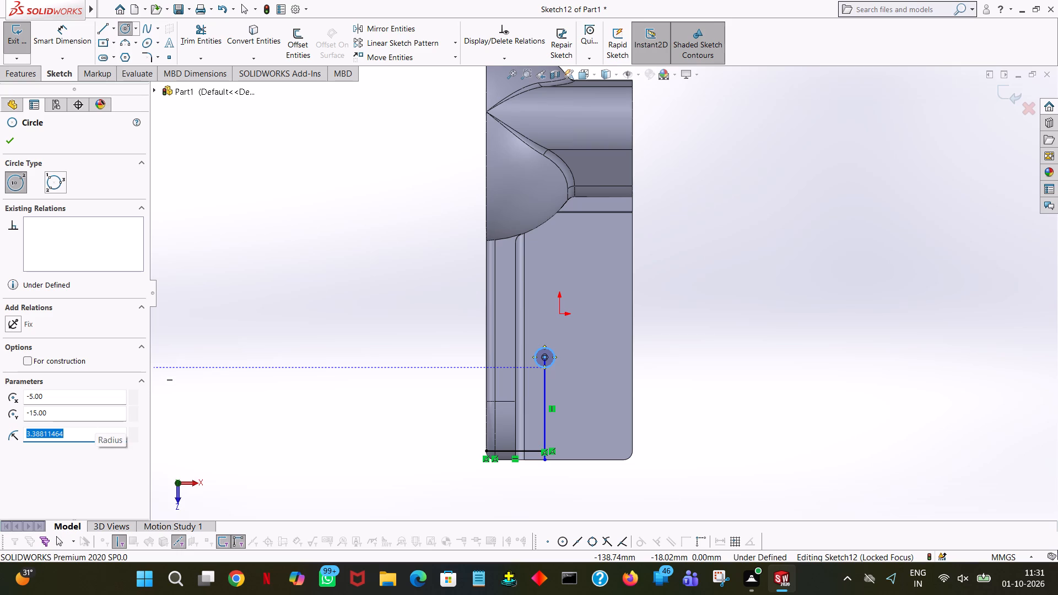
pyautogui.write('6.6/2')
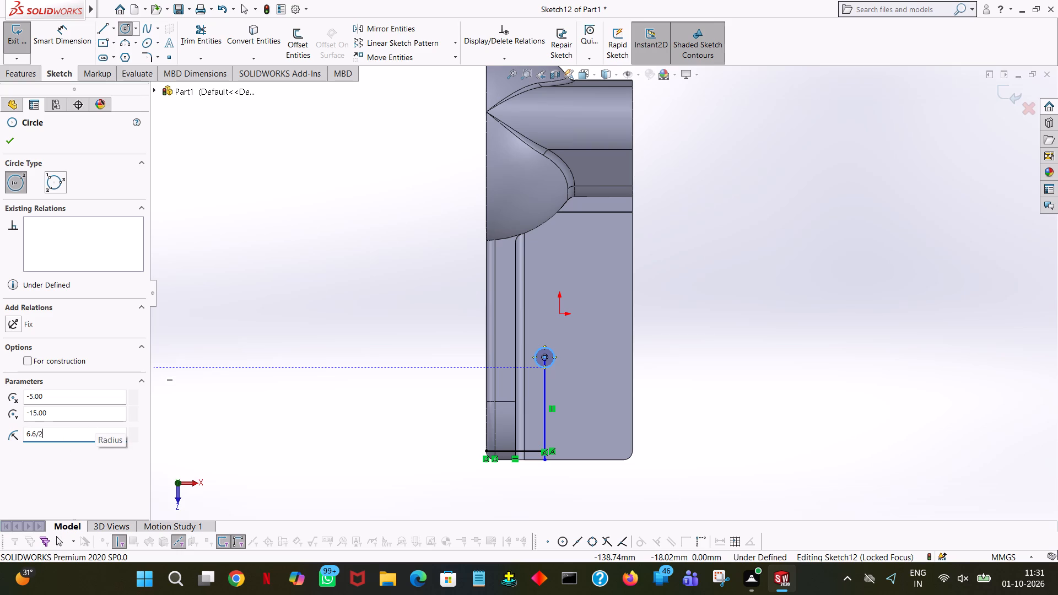
pyautogui.press('Return')
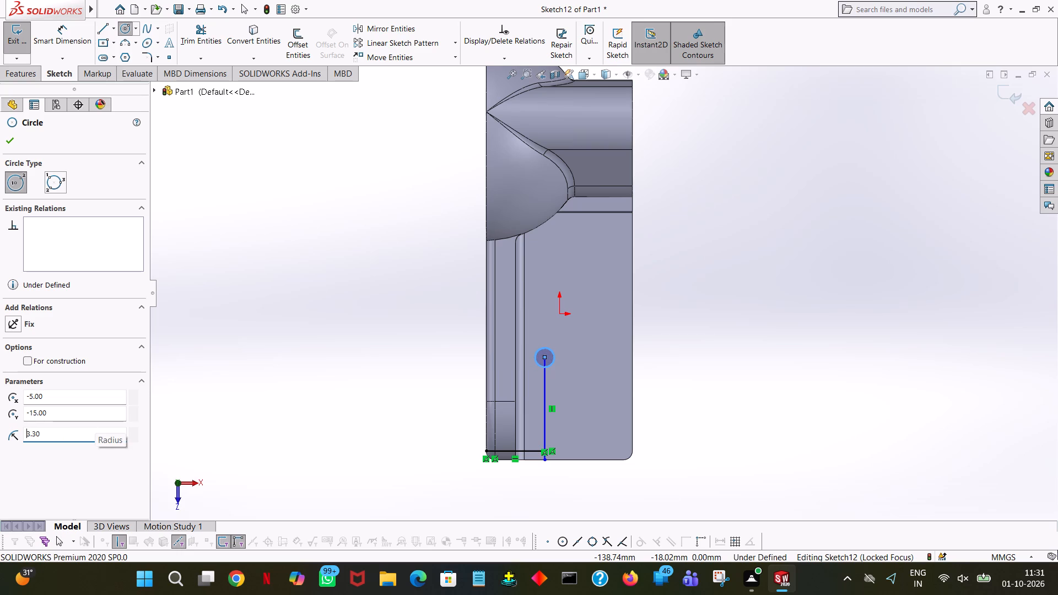
pyautogui.click(9, 142)
pyautogui.click(102, 30)
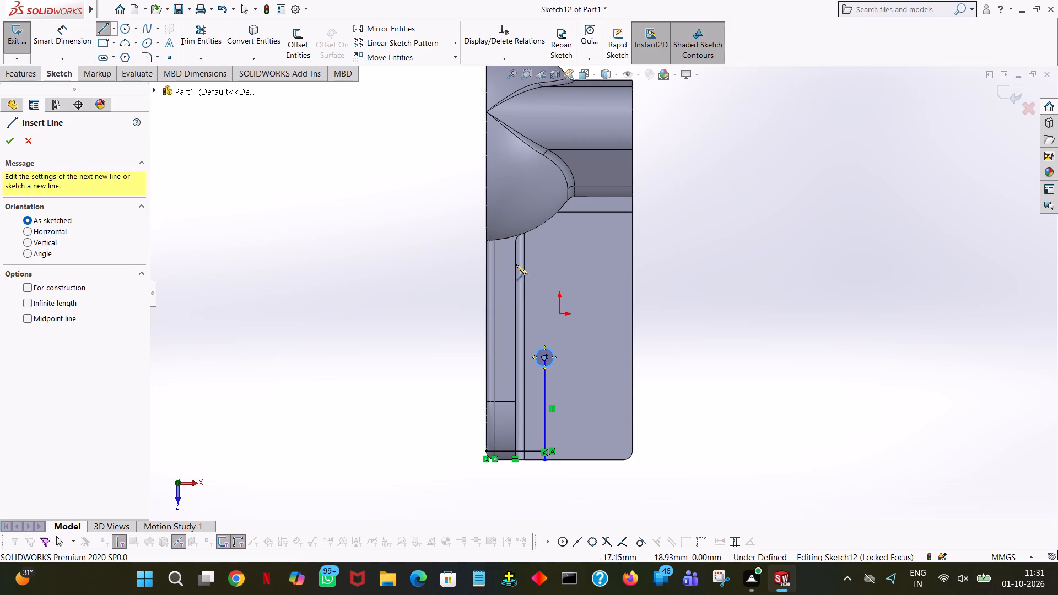
pyautogui.click(23, 140)
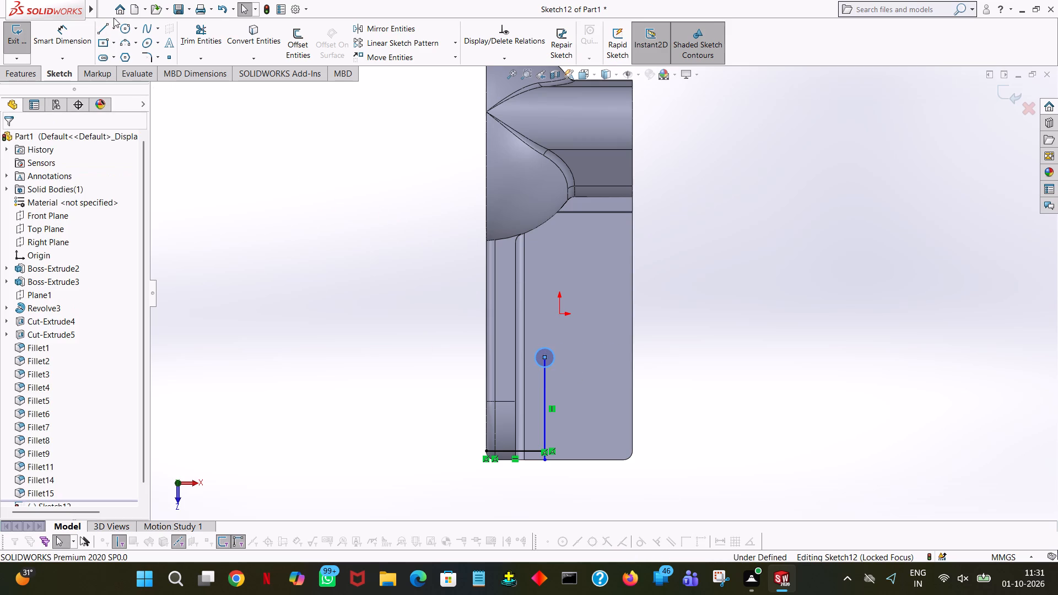
# Trim away the vertical and horizontal locating lines, leaving only the circle in the sketch.
pyautogui.click(208, 32)
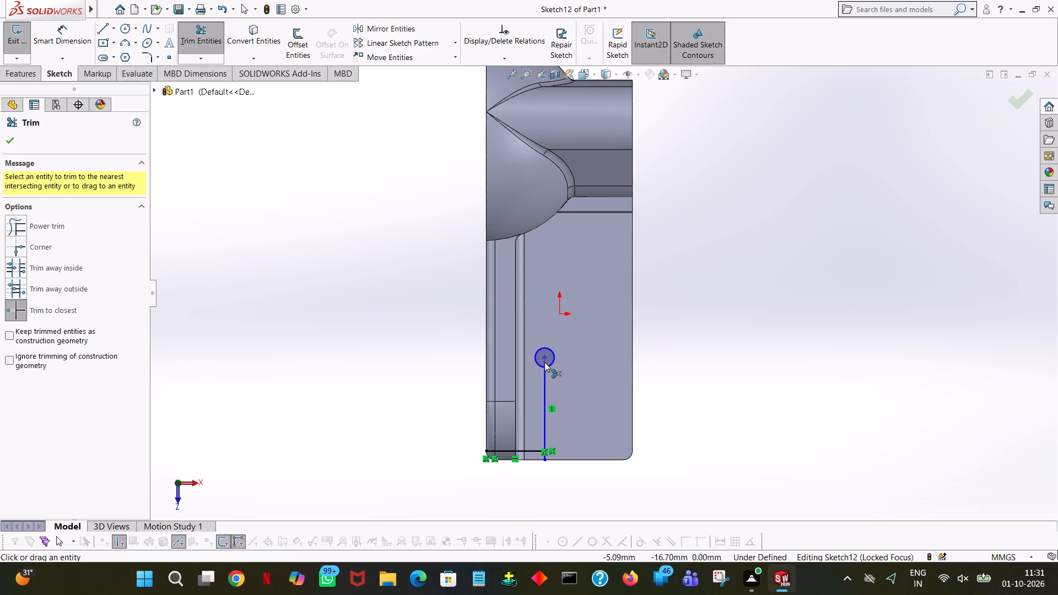
pyautogui.click(544, 362)
pyautogui.click(546, 389)
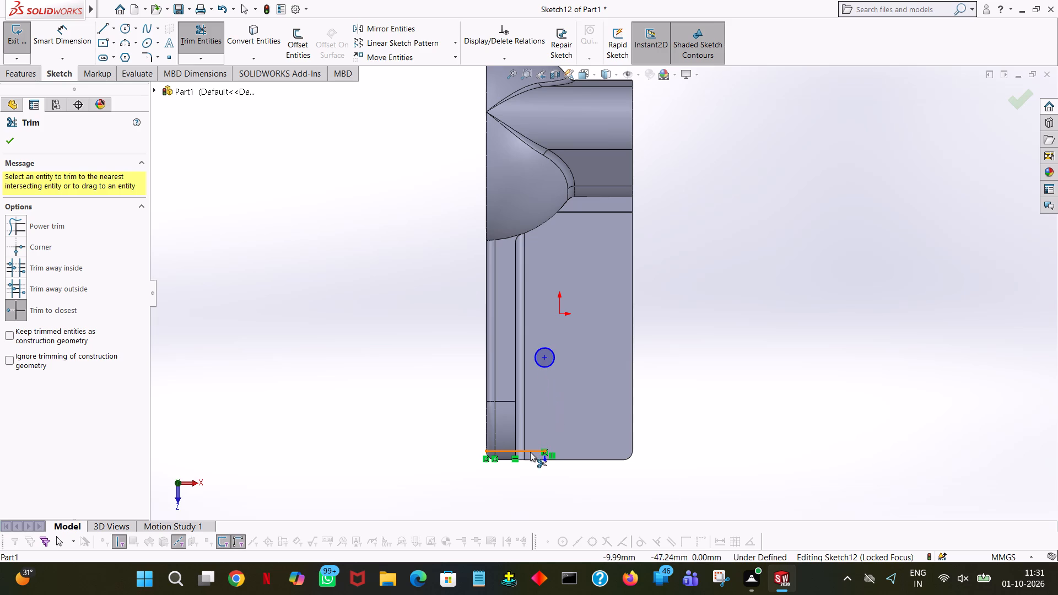
pyautogui.click(528, 453)
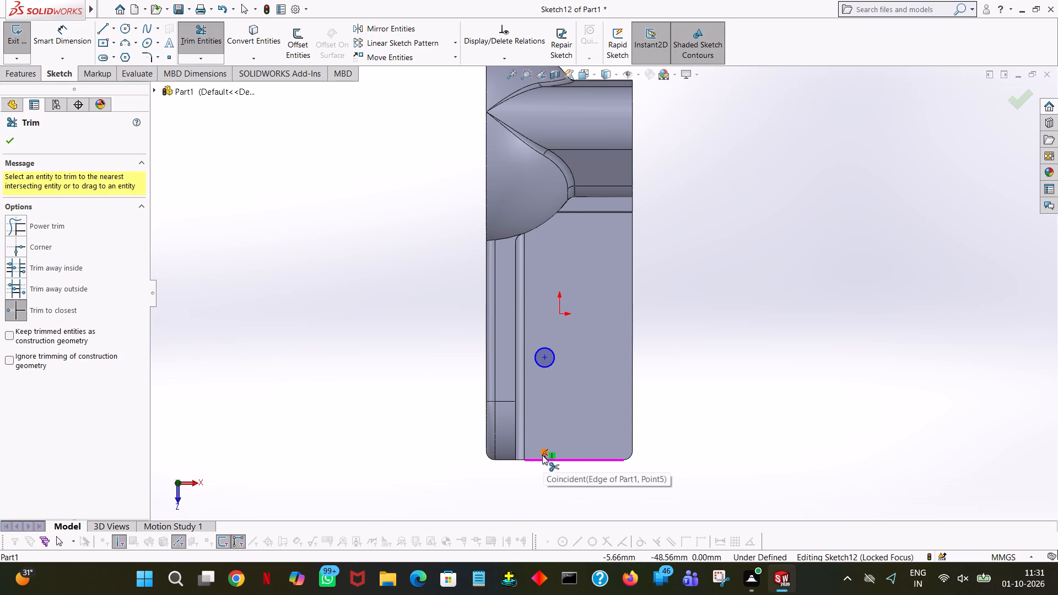
pyautogui.click(544, 452)
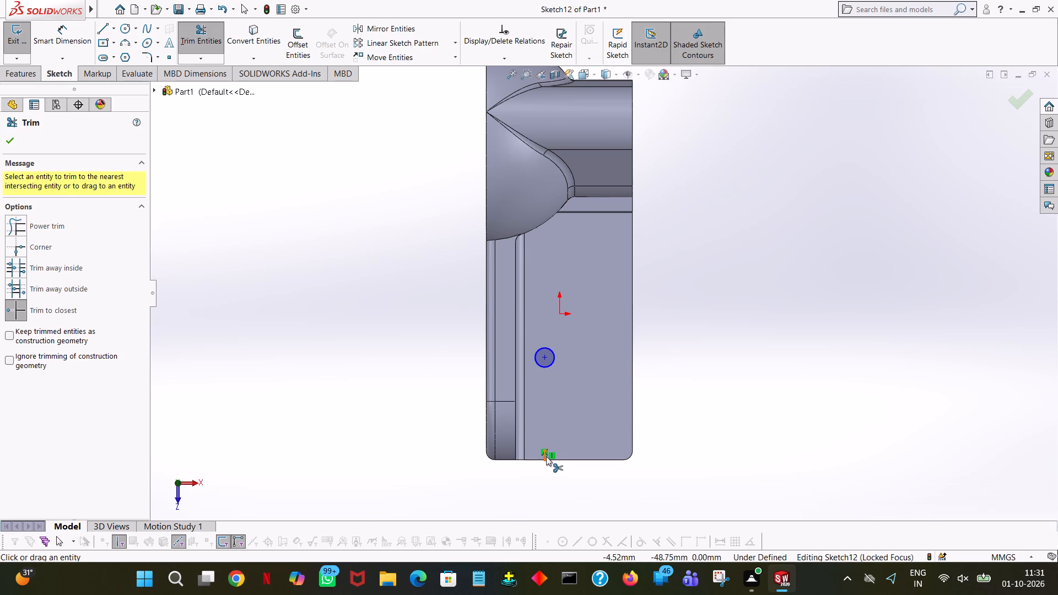
pyautogui.click(546, 456)
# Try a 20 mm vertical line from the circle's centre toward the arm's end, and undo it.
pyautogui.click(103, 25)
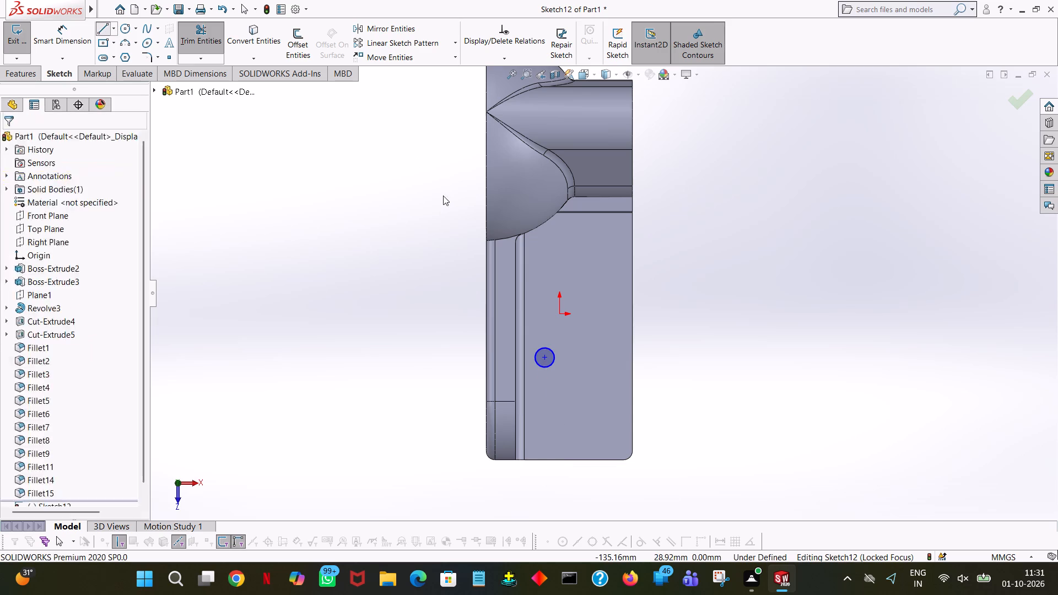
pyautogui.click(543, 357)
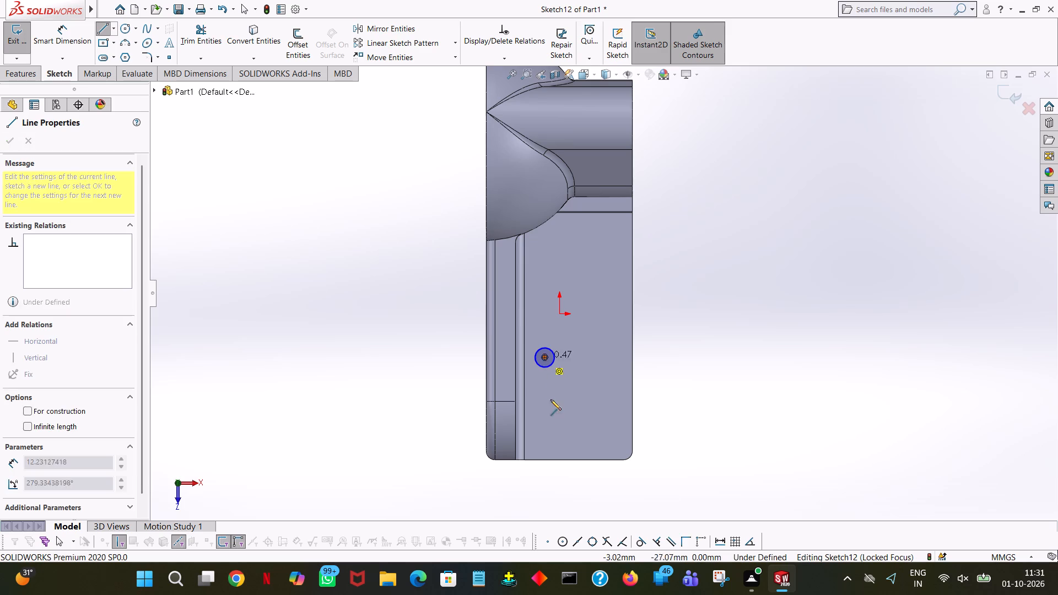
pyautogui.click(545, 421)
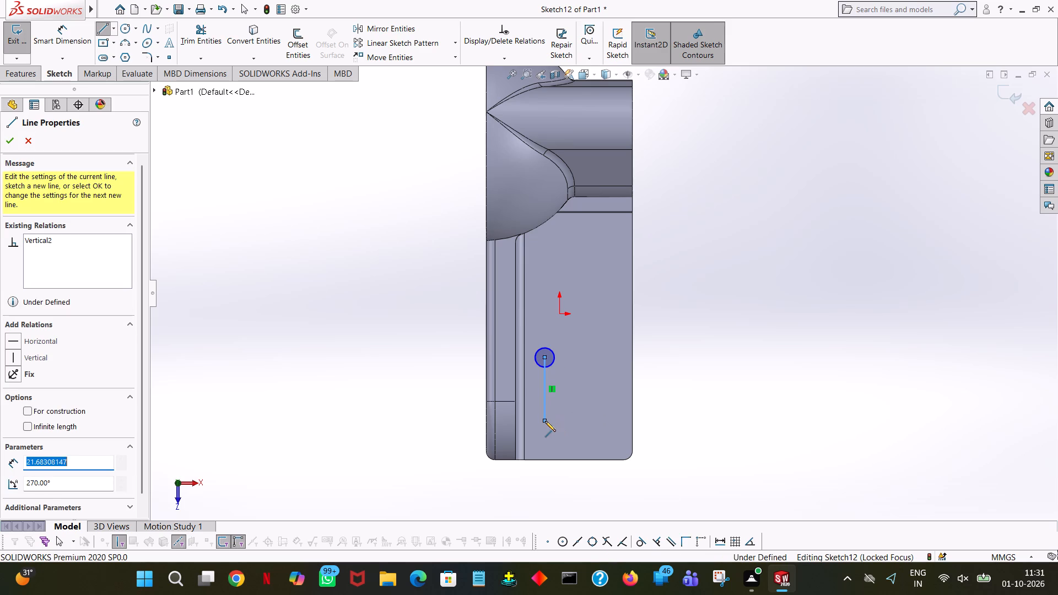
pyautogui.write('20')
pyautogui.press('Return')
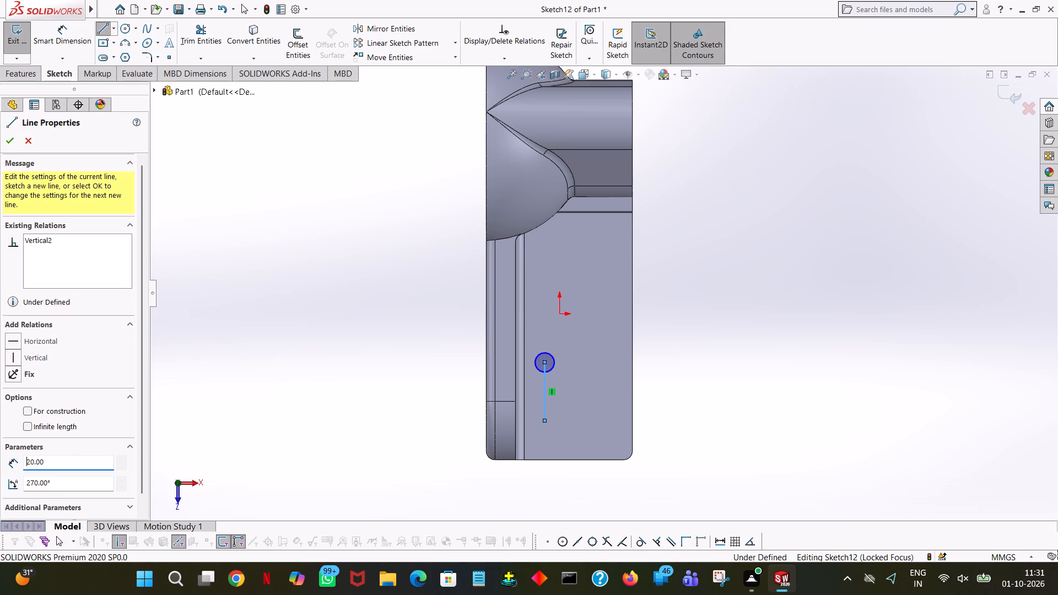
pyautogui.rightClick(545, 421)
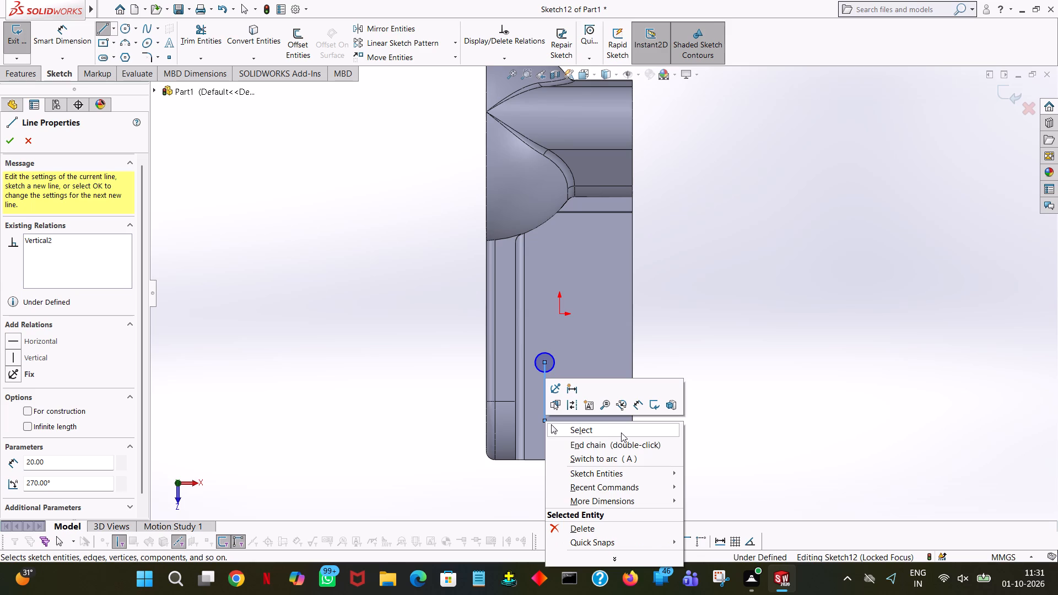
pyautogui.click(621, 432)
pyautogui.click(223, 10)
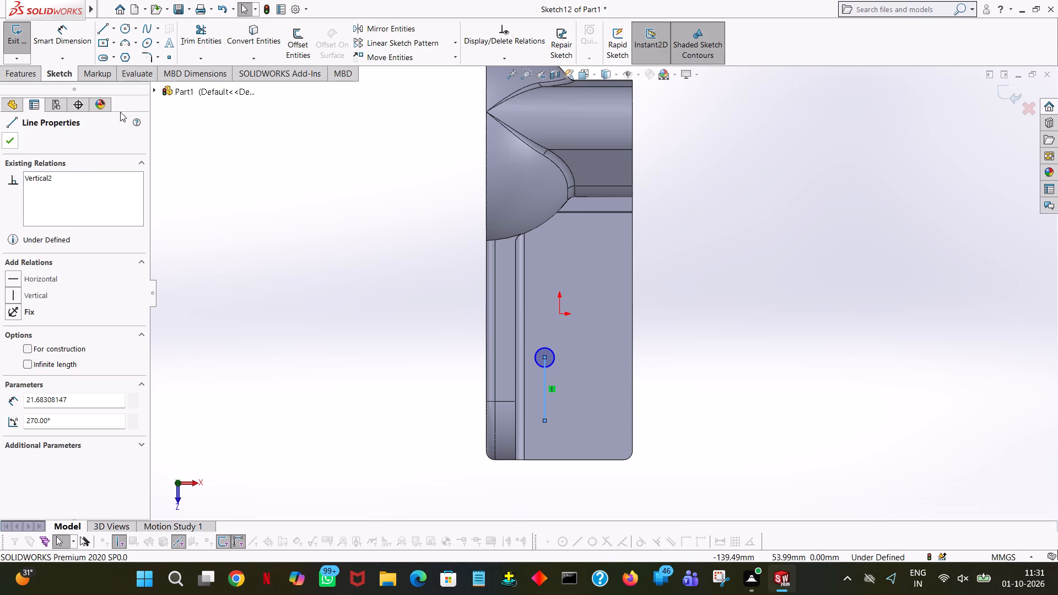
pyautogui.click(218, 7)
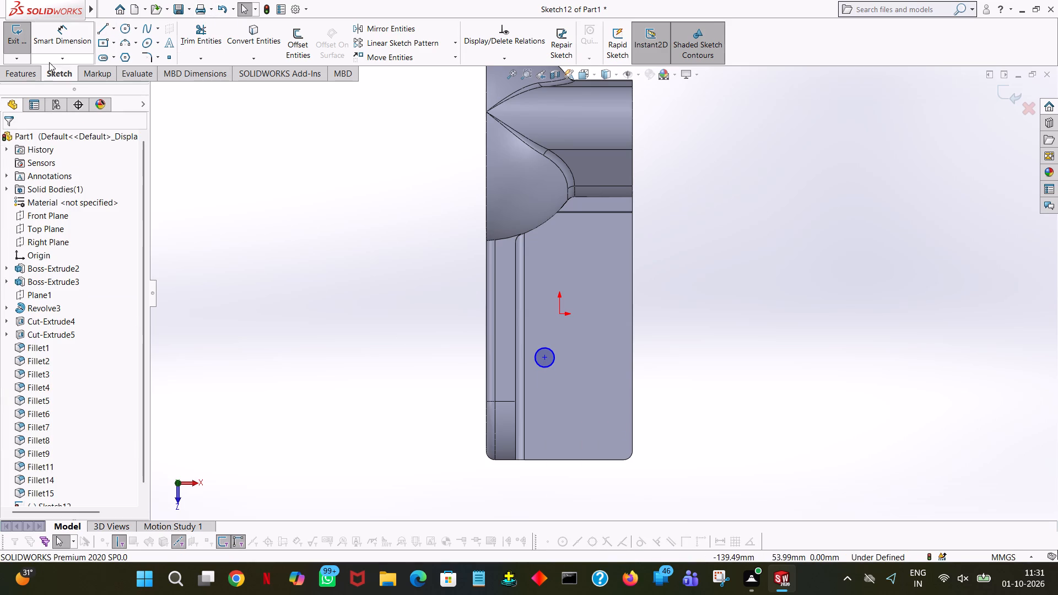
# Dimension the sketched circle's diameter.
pyautogui.click(72, 30)
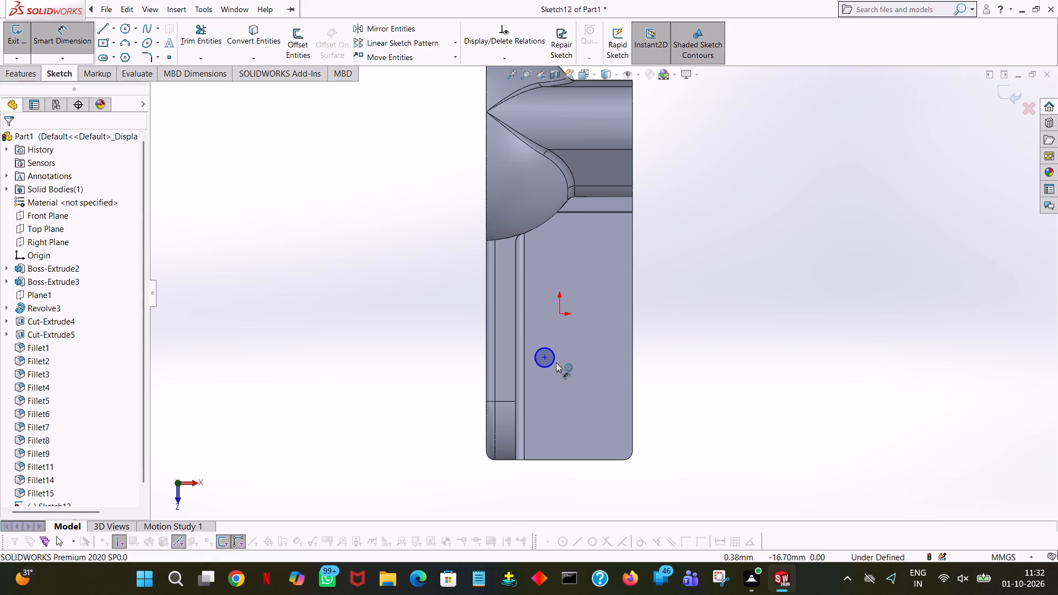
pyautogui.click(555, 363)
pyautogui.click(735, 337)
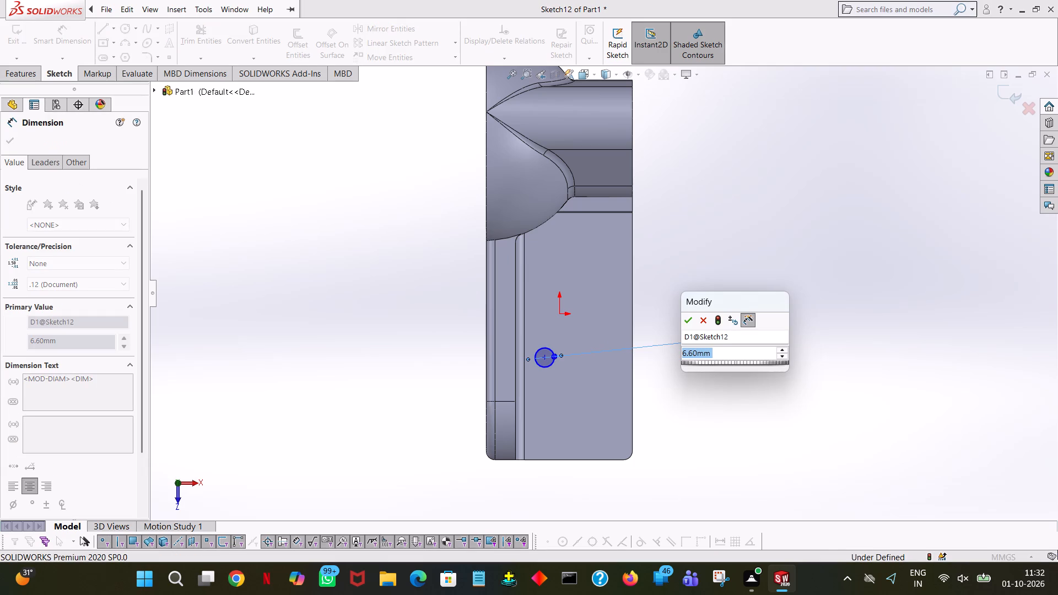
pyautogui.click(690, 318)
pyautogui.click(776, 258)
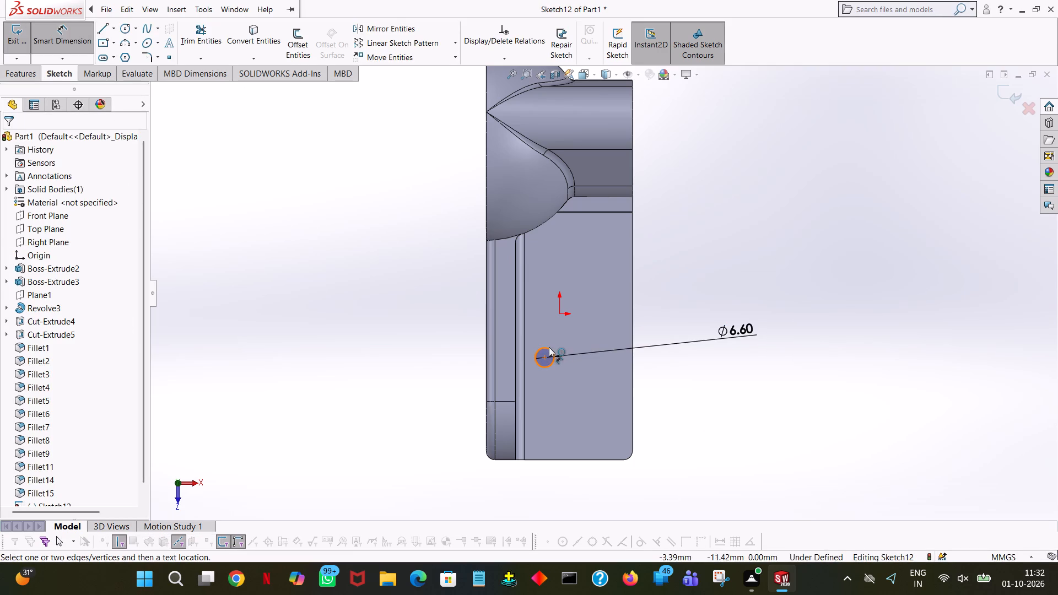
# Dimension the circle's centre from the sketch origin with one aligned distance and one vertical distance.
pyautogui.click(549, 347)
pyautogui.click(561, 311)
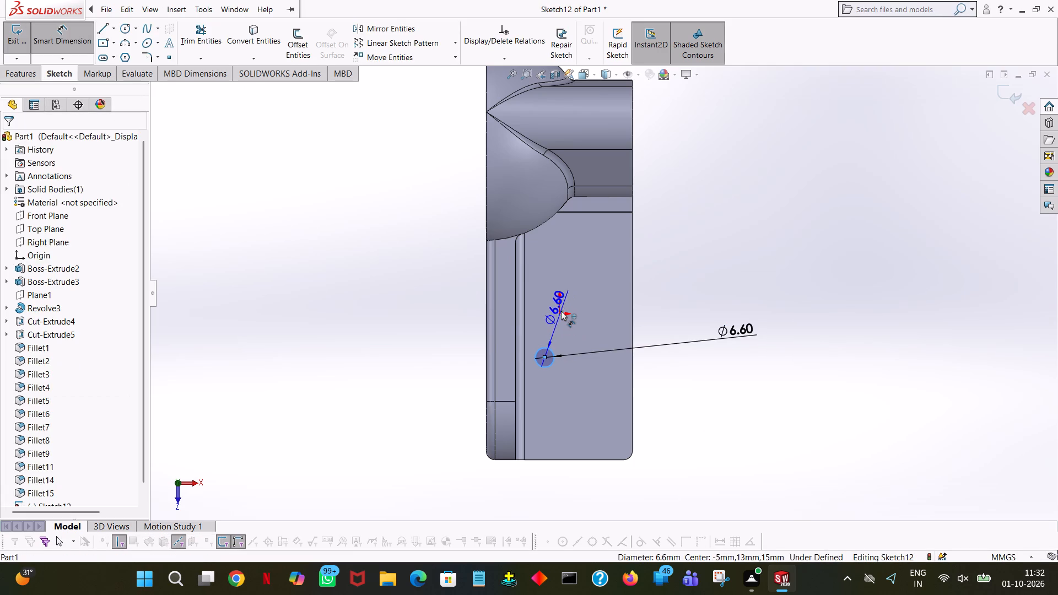
pyautogui.click(401, 296)
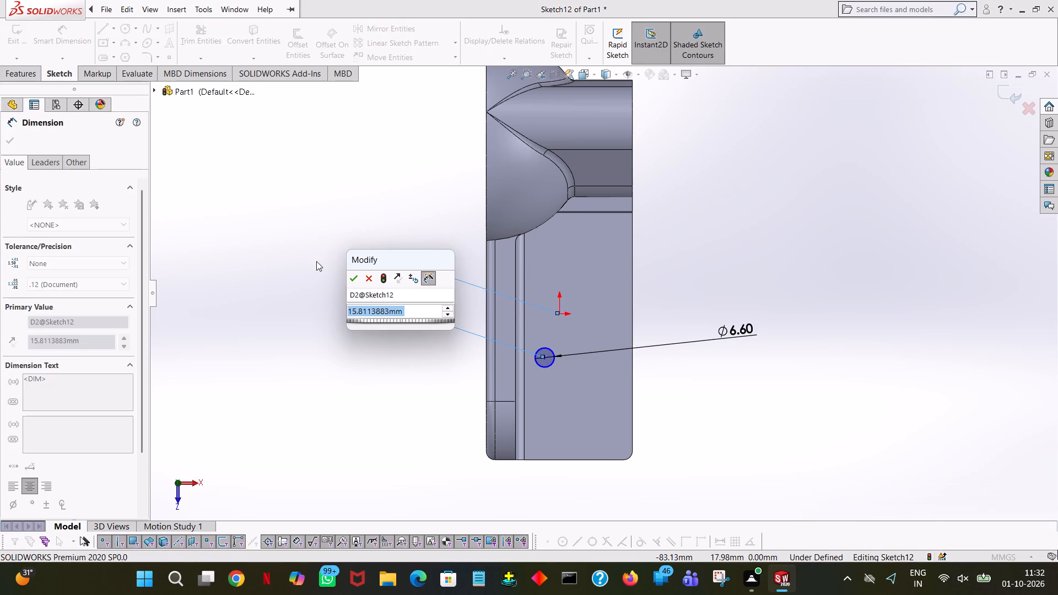
pyautogui.click(347, 279)
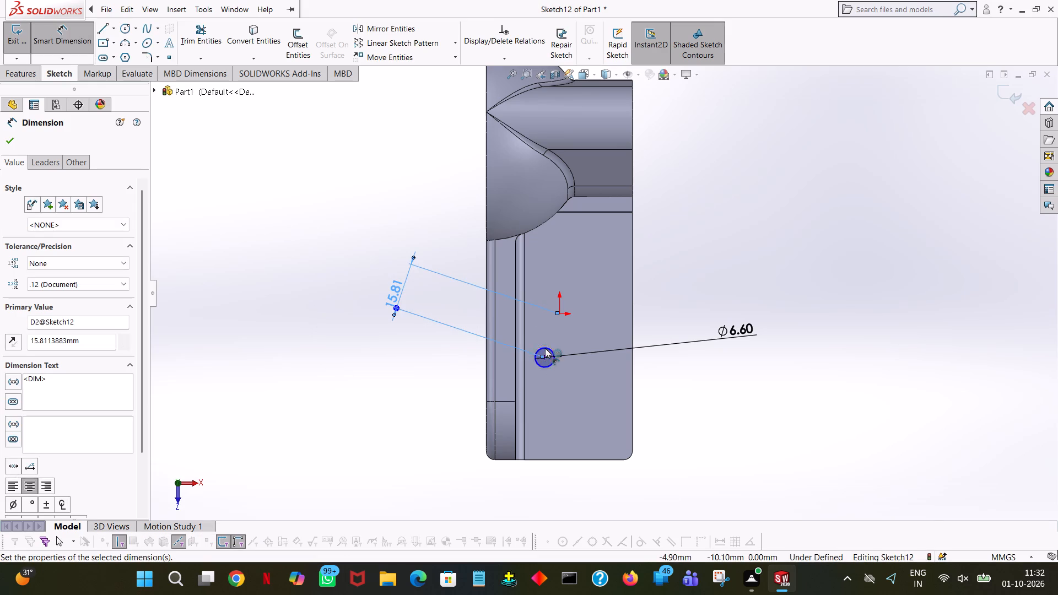
pyautogui.click(546, 351)
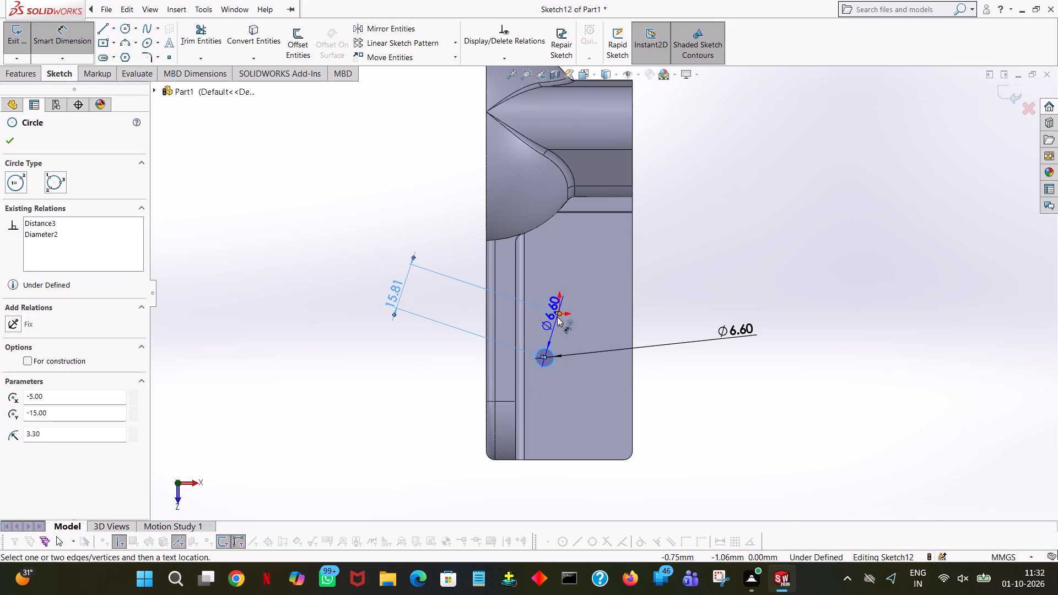
pyautogui.click(562, 313)
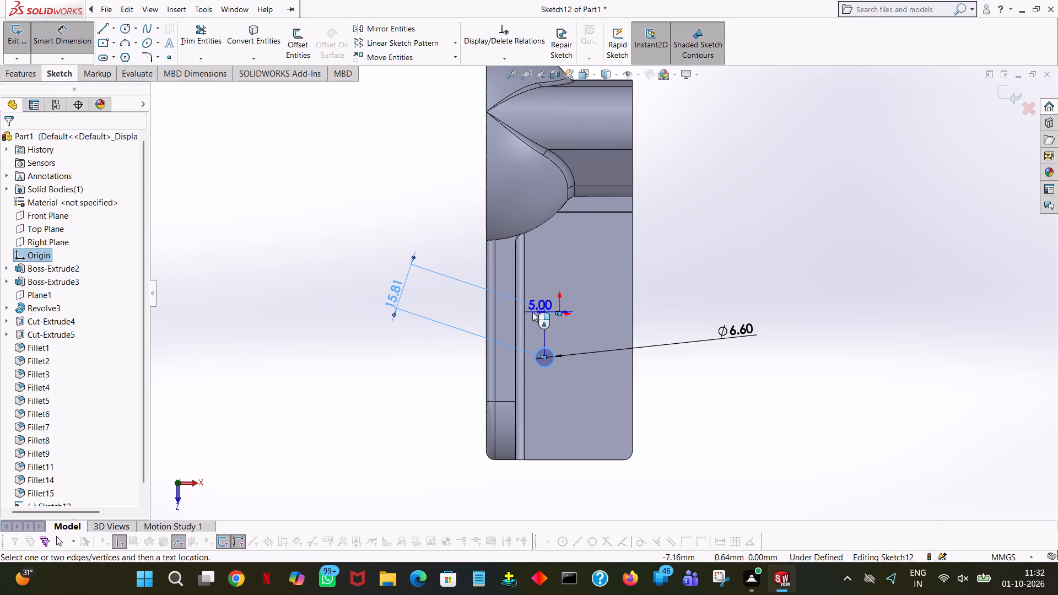
pyautogui.click(417, 336)
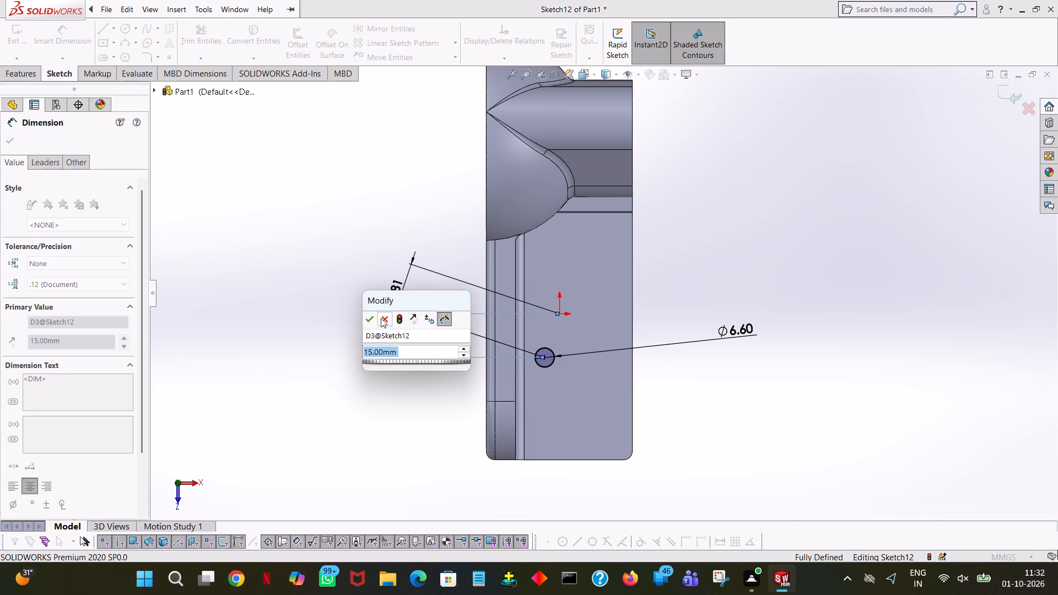
pyautogui.click(365, 318)
pyautogui.click(318, 237)
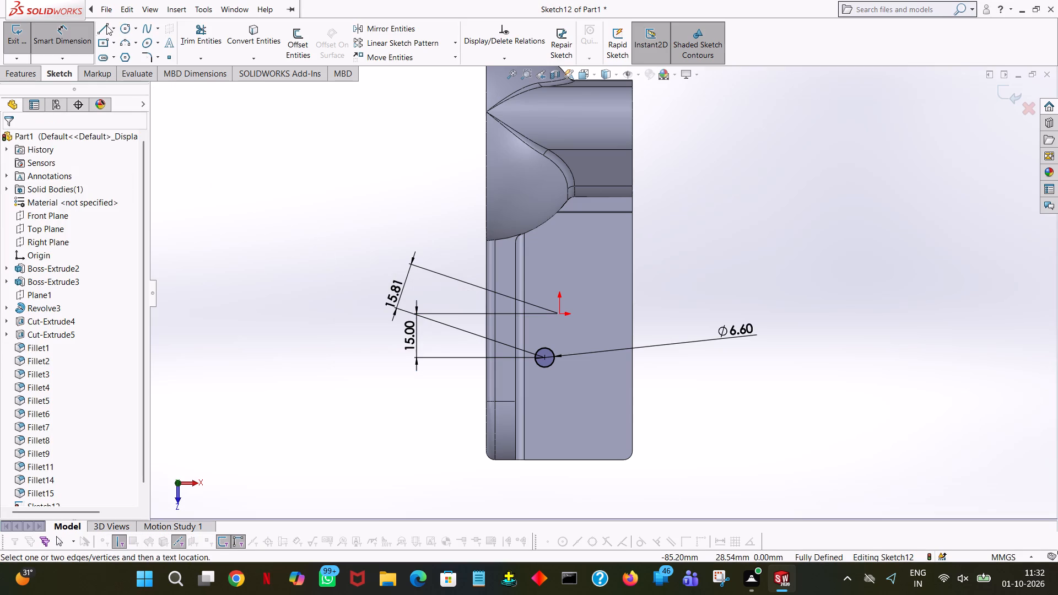
# Sketch a 20 mm vertical line from the circle's centre toward the arm's end, continued by a 20 mm horizontal line across the face.
pyautogui.click(106, 25)
pyautogui.click(545, 355)
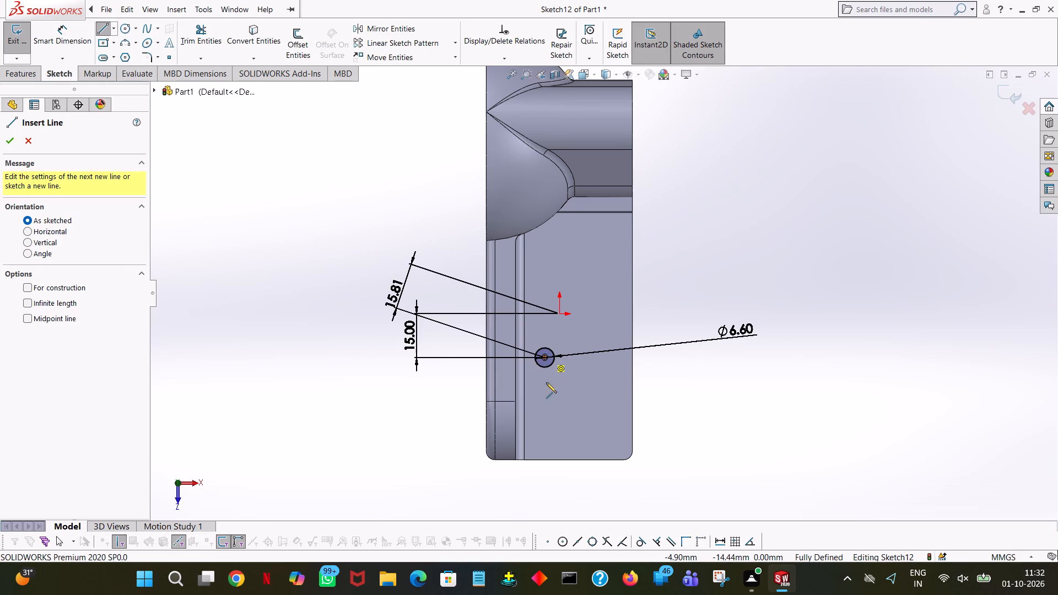
pyautogui.click(545, 410)
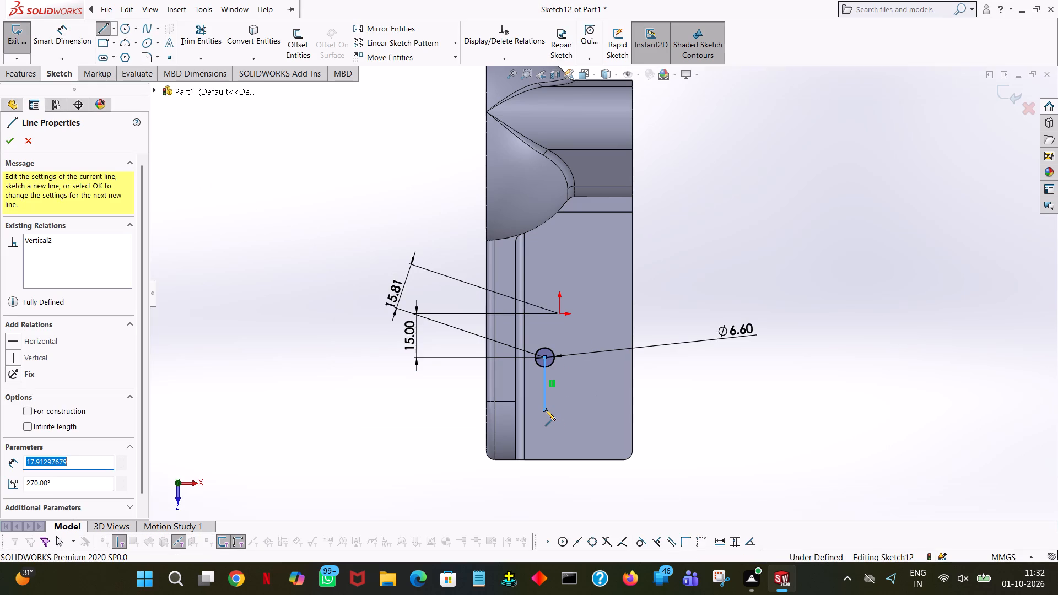
pyautogui.write('20')
pyautogui.press('Return')
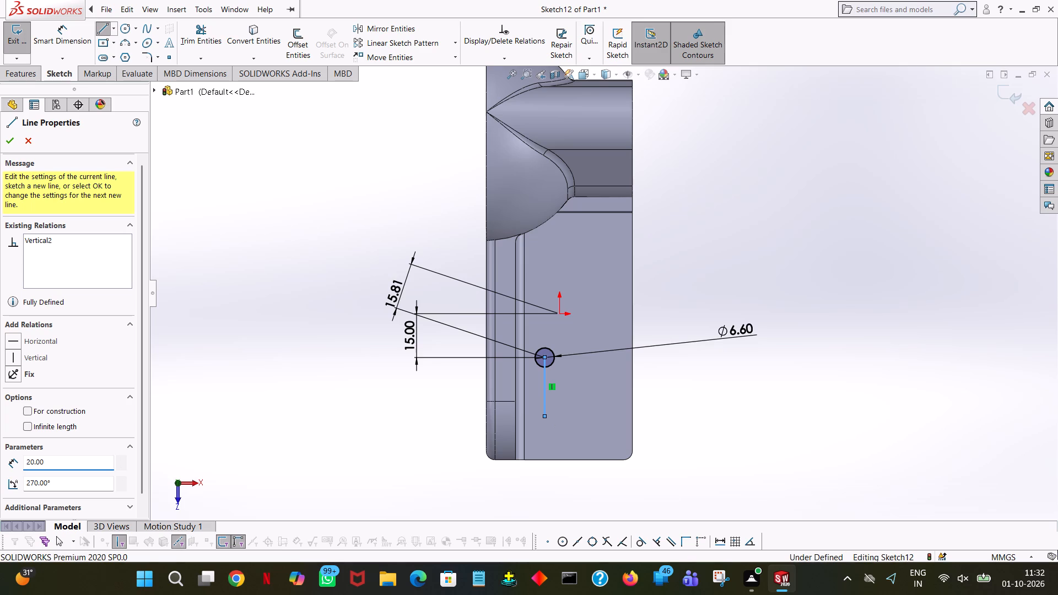
pyautogui.click(598, 413)
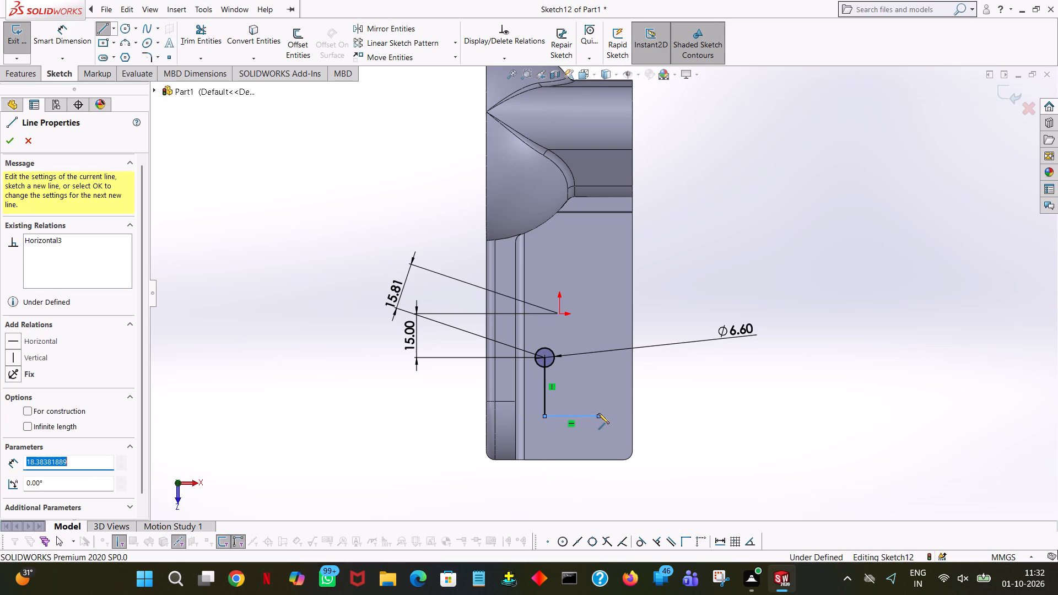
pyautogui.write('20')
pyautogui.press('Return')
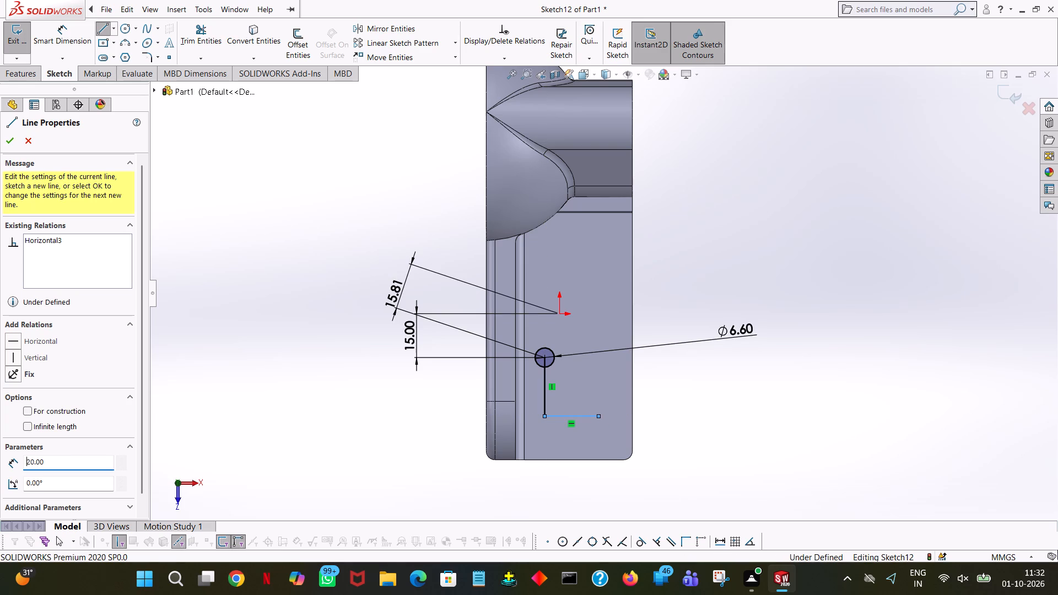
pyautogui.rightClick(598, 413)
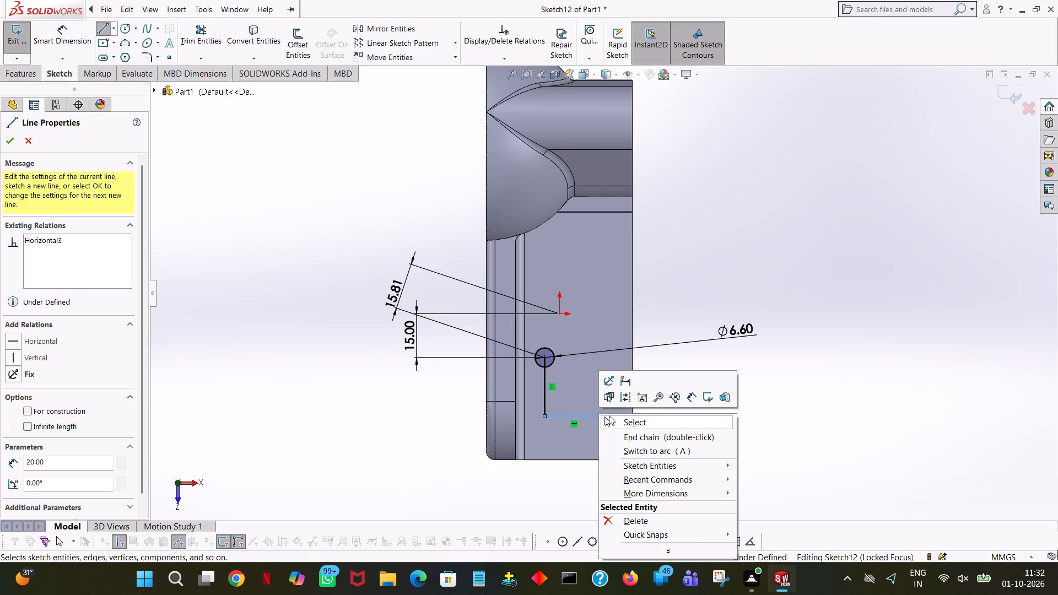
pyautogui.click(615, 418)
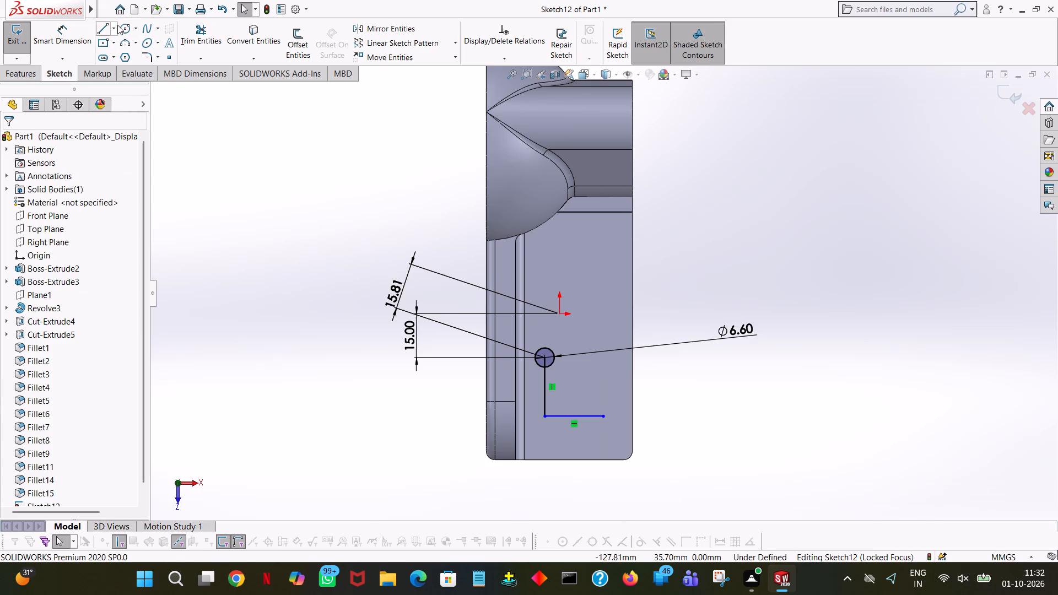
# Draw a second circle of radius 3.3 mm centred on the free end of the 20 mm horizontal line.
pyautogui.click(120, 29)
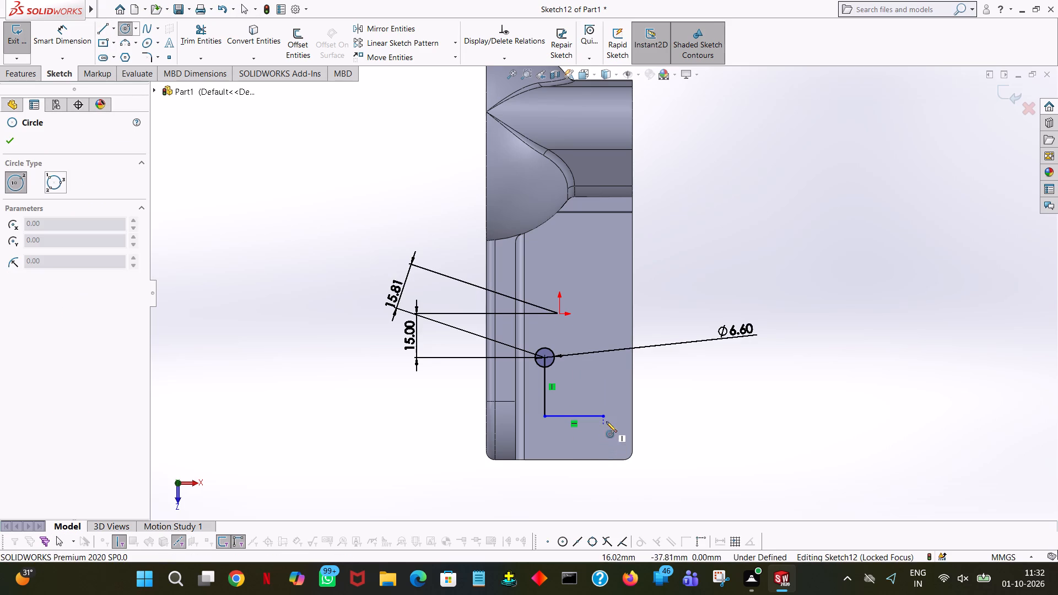
pyautogui.click(603, 416)
pyautogui.click(605, 398)
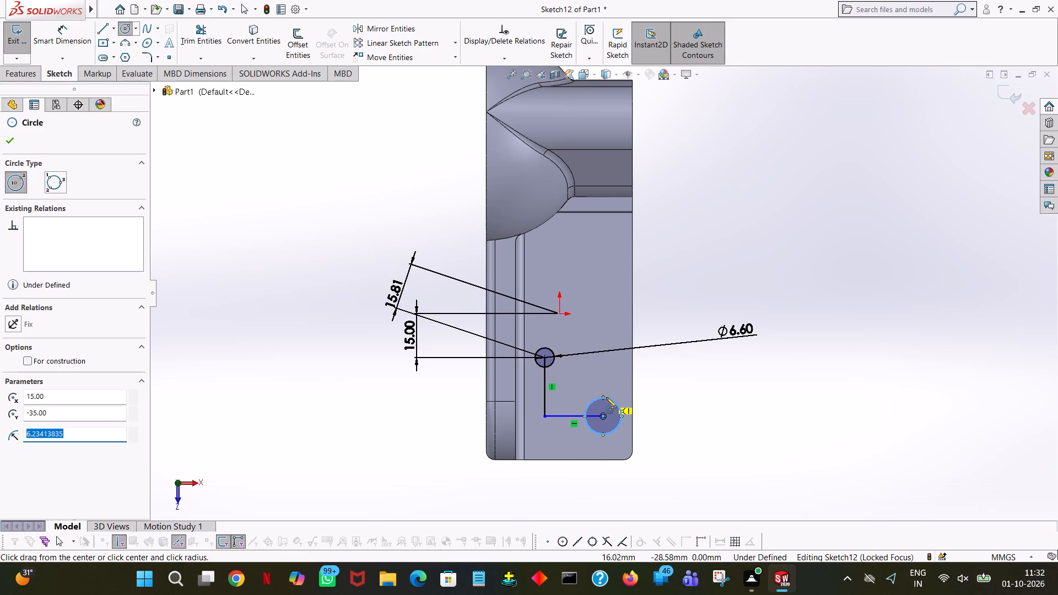
pyautogui.write('6.6/2')
pyautogui.press('Return')
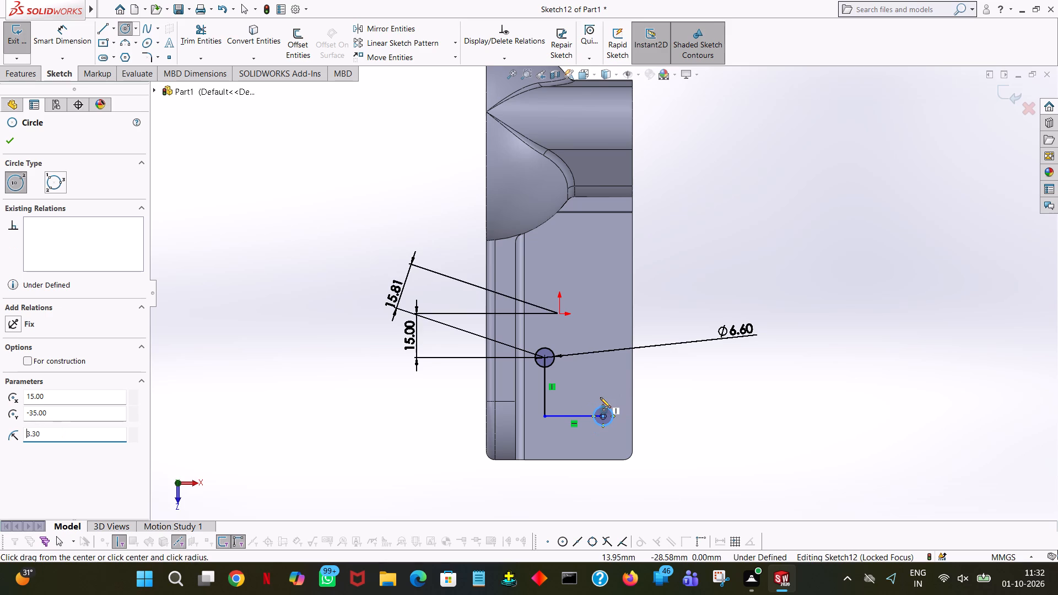
pyautogui.click(12, 144)
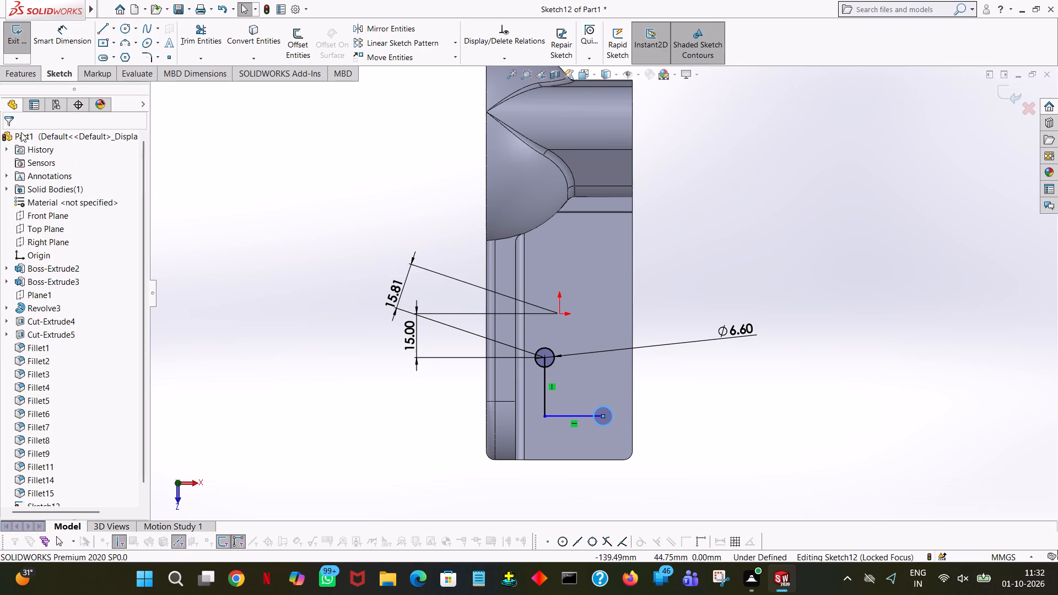
pyautogui.click(235, 122)
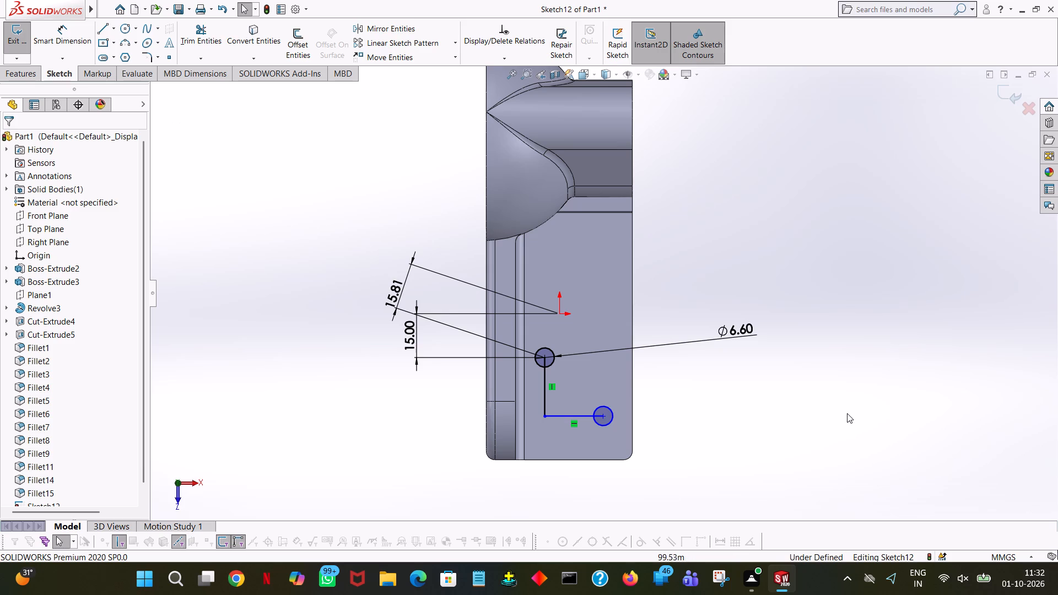
# Trim away the 20 mm vertical and horizontal locating lines, including the short pieces inside both circles.
pyautogui.click(203, 33)
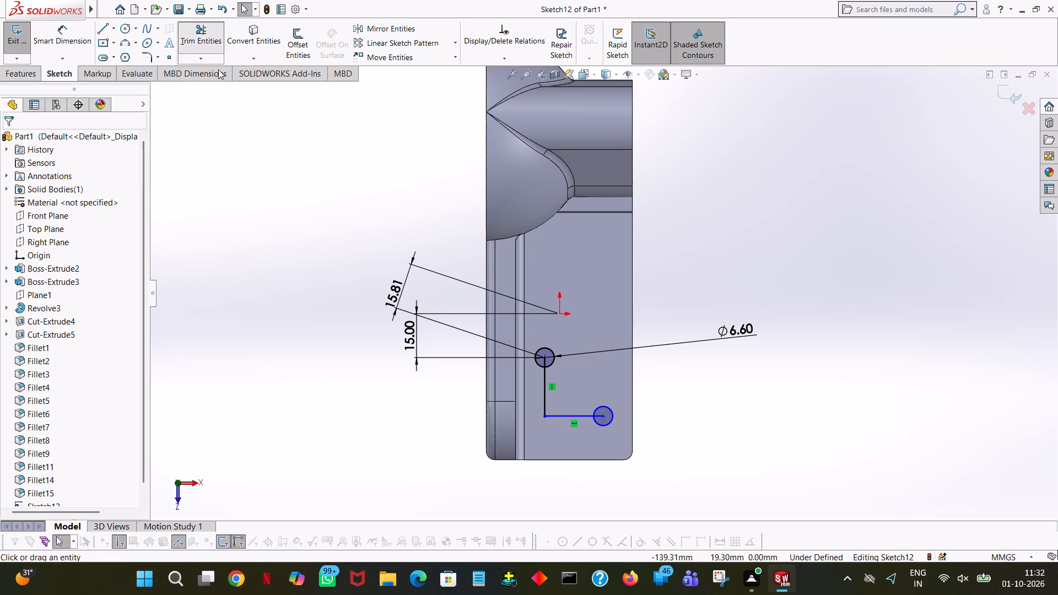
pyautogui.click(544, 394)
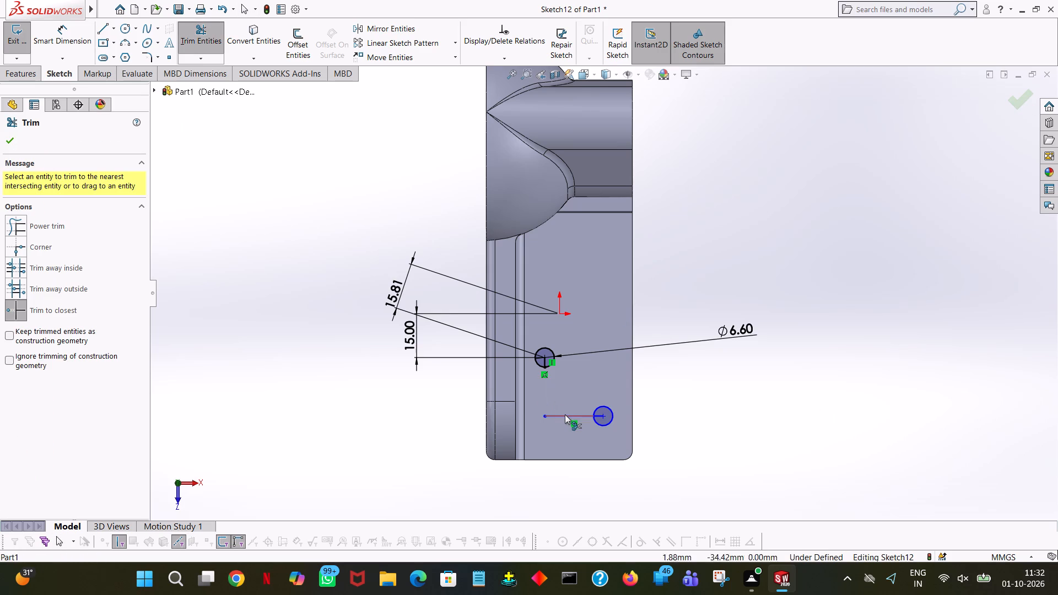
pyautogui.click(565, 414)
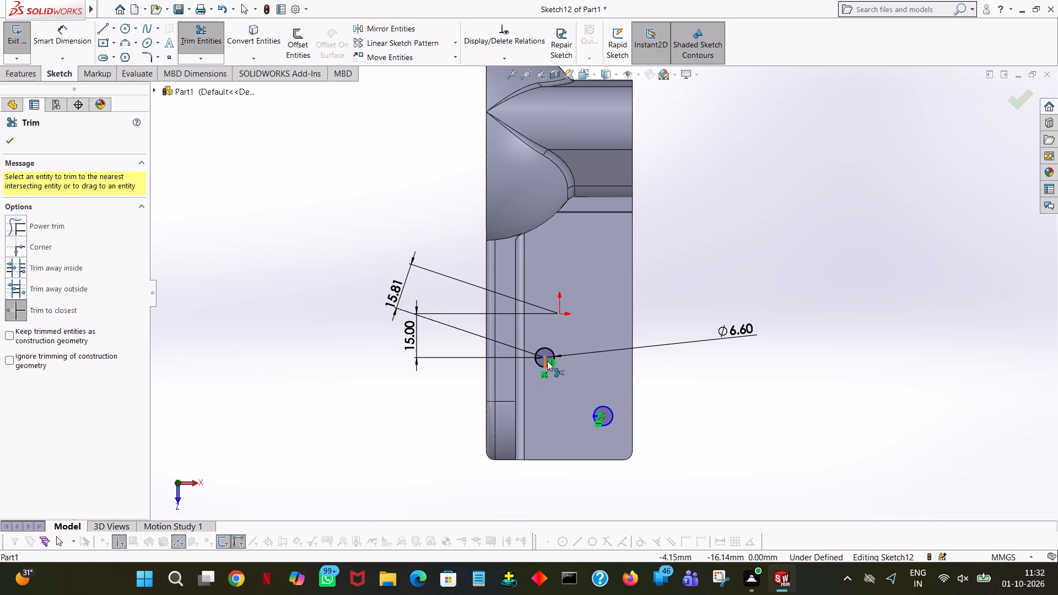
pyautogui.click(547, 361)
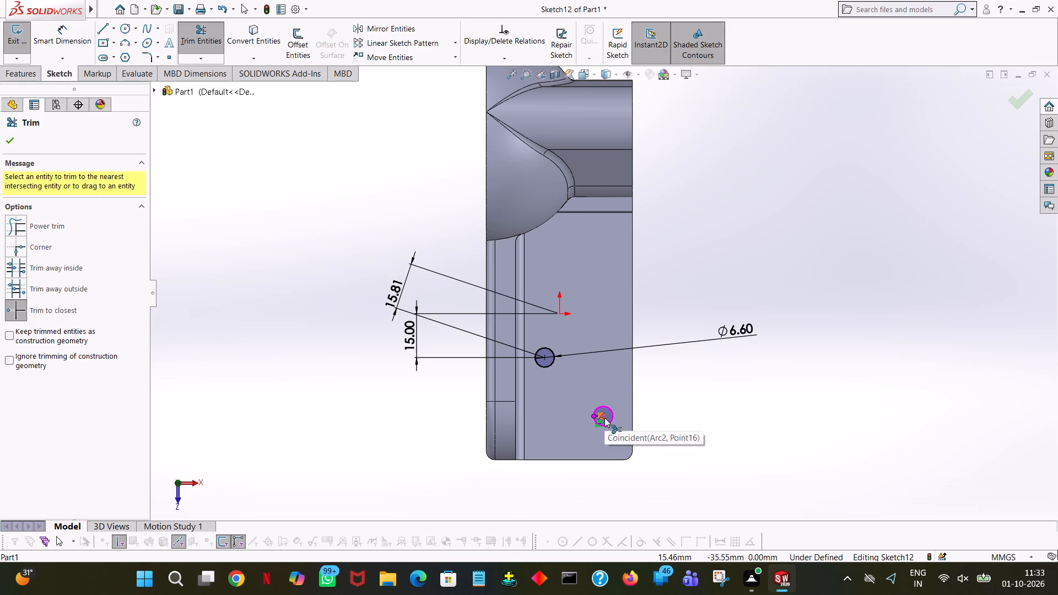
pyautogui.click(604, 418)
pyautogui.keyDown('ctrl'); pyautogui.scroll(-3, 604, 418); pyautogui.keyUp('ctrl')
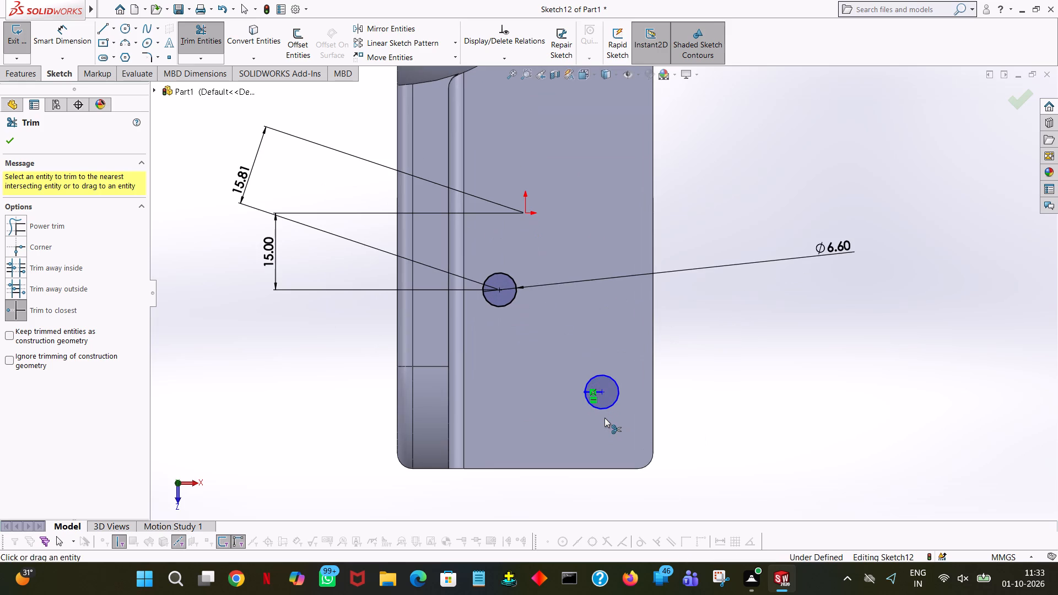
pyautogui.click(602, 392)
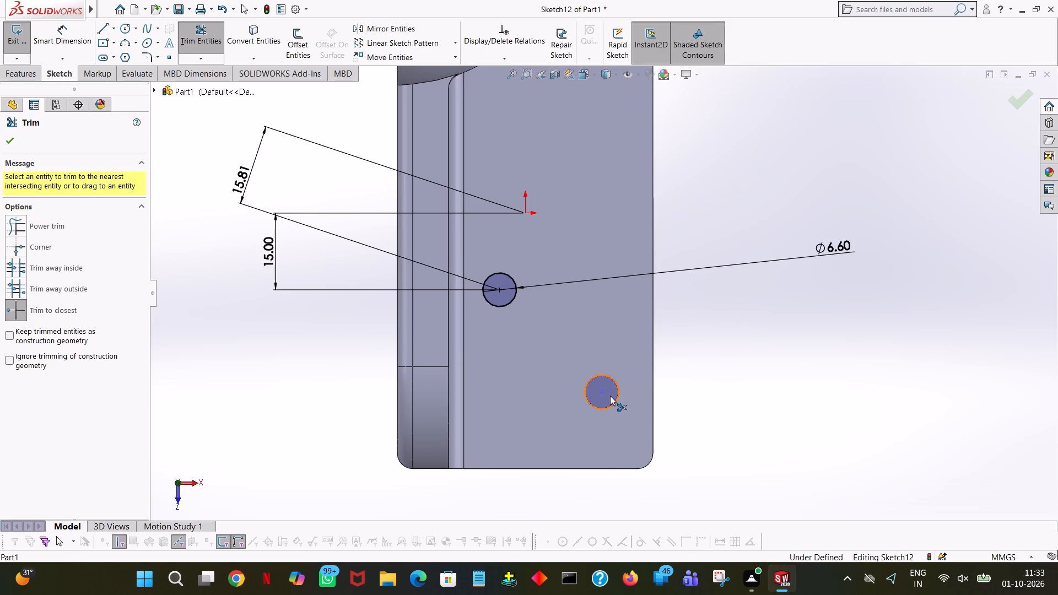
pyautogui.click(3, 137)
# Dimension the second circle's diameter.
pyautogui.click(71, 48)
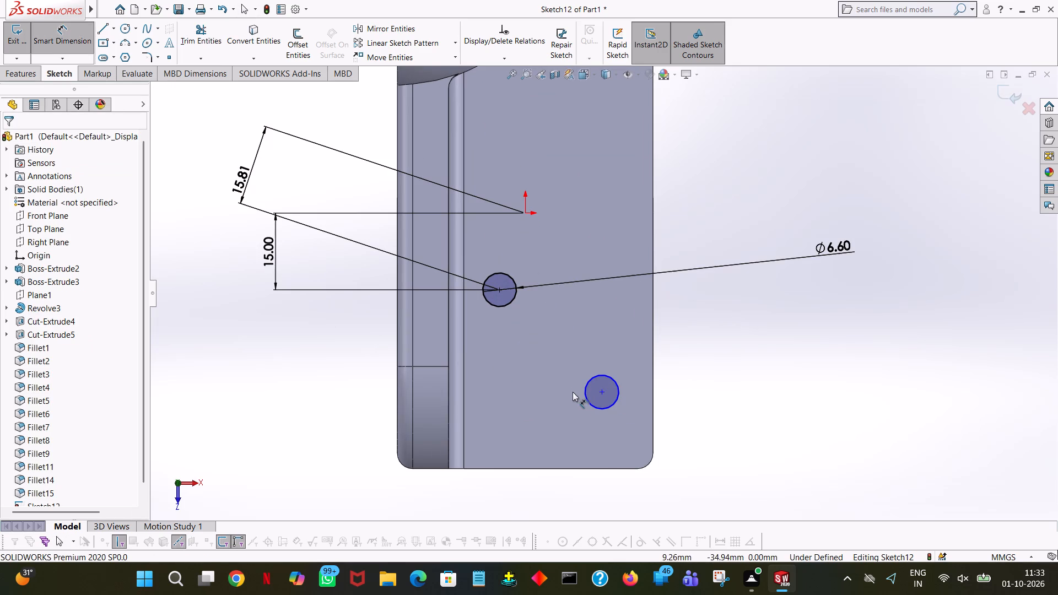
pyautogui.click(587, 397)
pyautogui.click(242, 397)
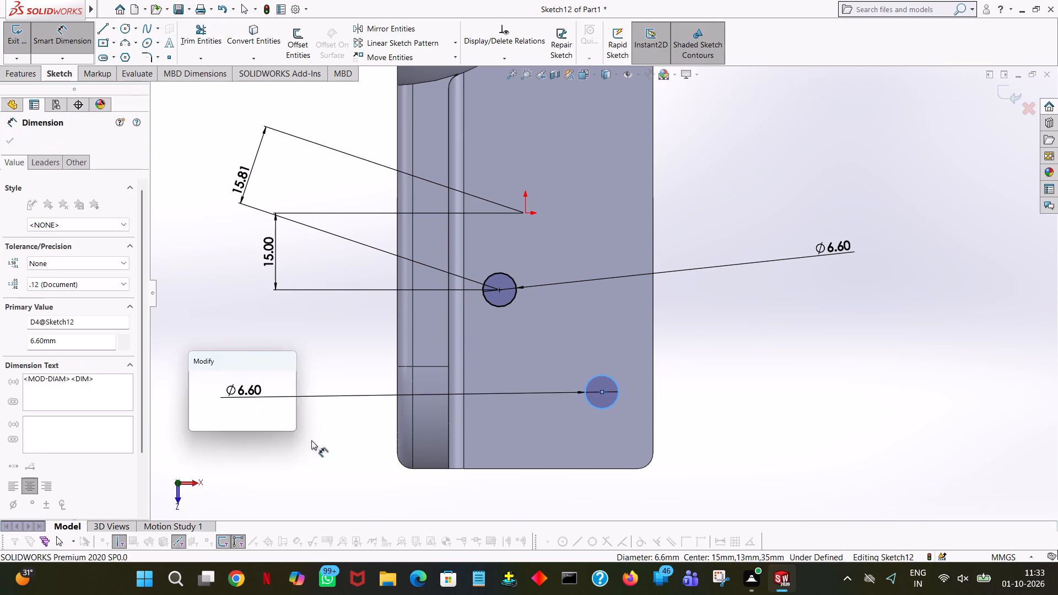
pyautogui.click(194, 382)
pyautogui.moveTo(231, 345); pyautogui.dragTo(232, 345)
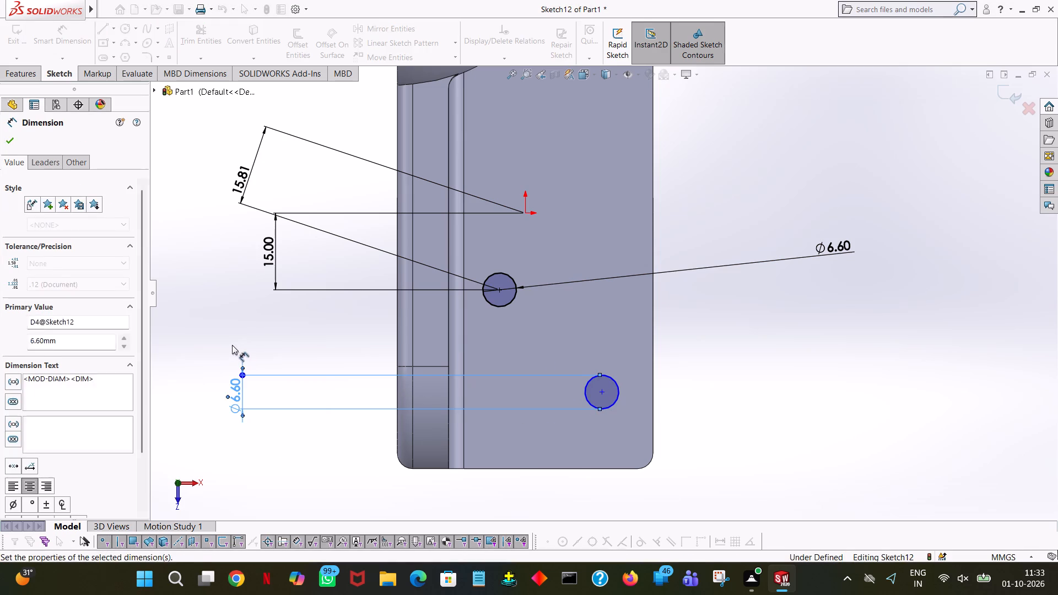
pyautogui.moveTo(232, 345); pyautogui.dragTo(236, 343)
# Dimension the vertical distance from the sketch origin to the second circle's centre.
pyautogui.click(613, 380)
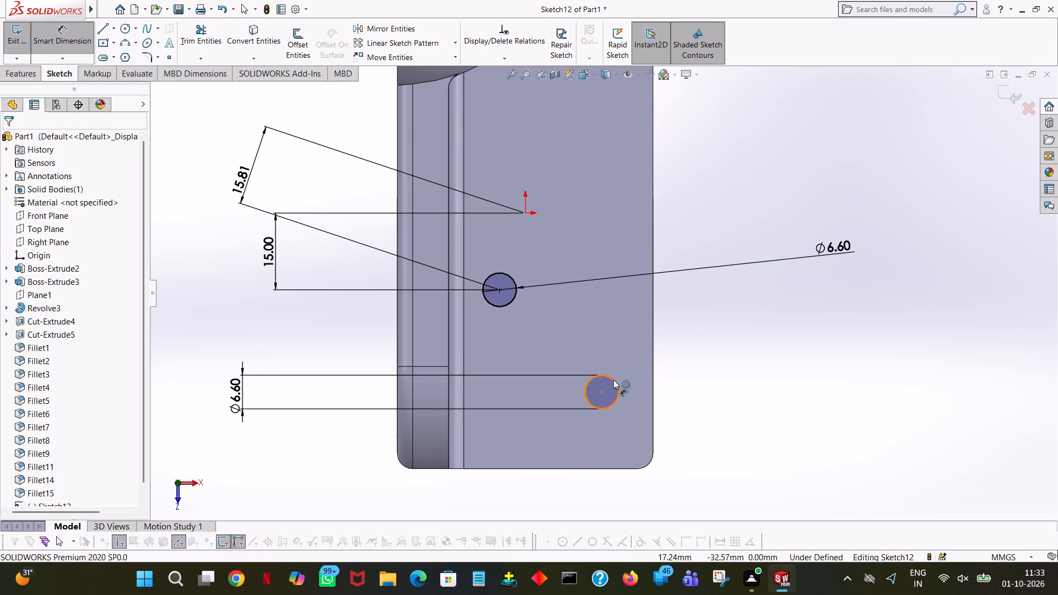
pyautogui.click(526, 213)
pyautogui.click(328, 270)
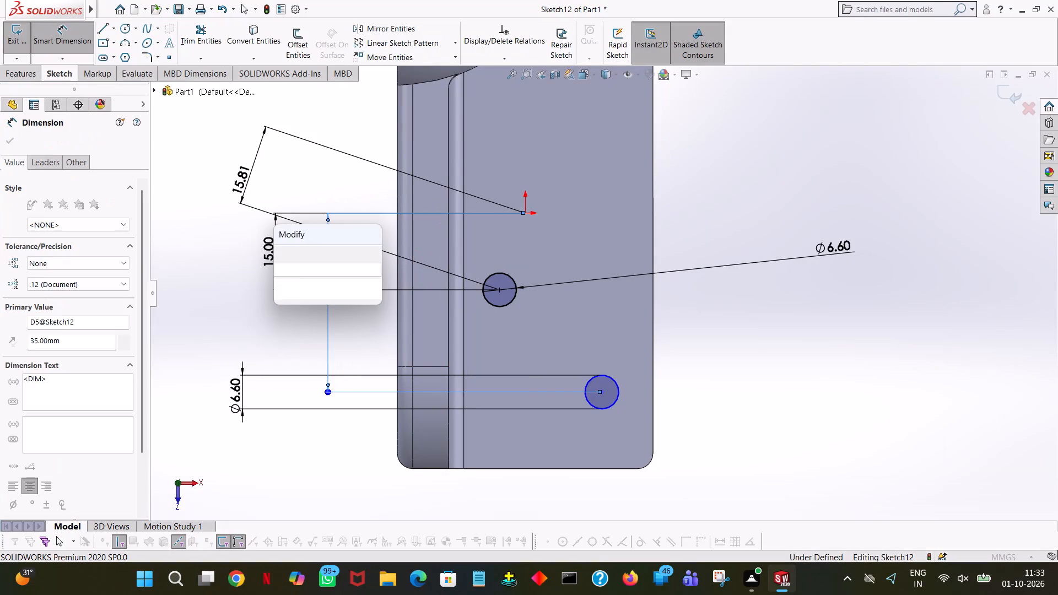
pyautogui.click(281, 247)
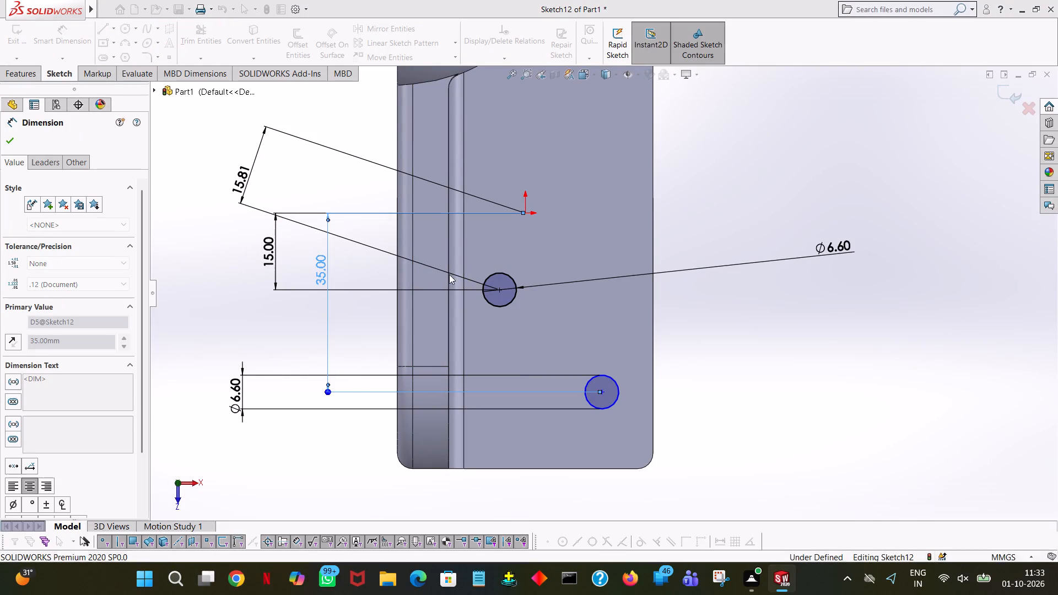
pyautogui.click(737, 293)
# Dimension the aligned distance from the sketch origin to the second circle's centre to fully define the hole sketch.
pyautogui.click(591, 376)
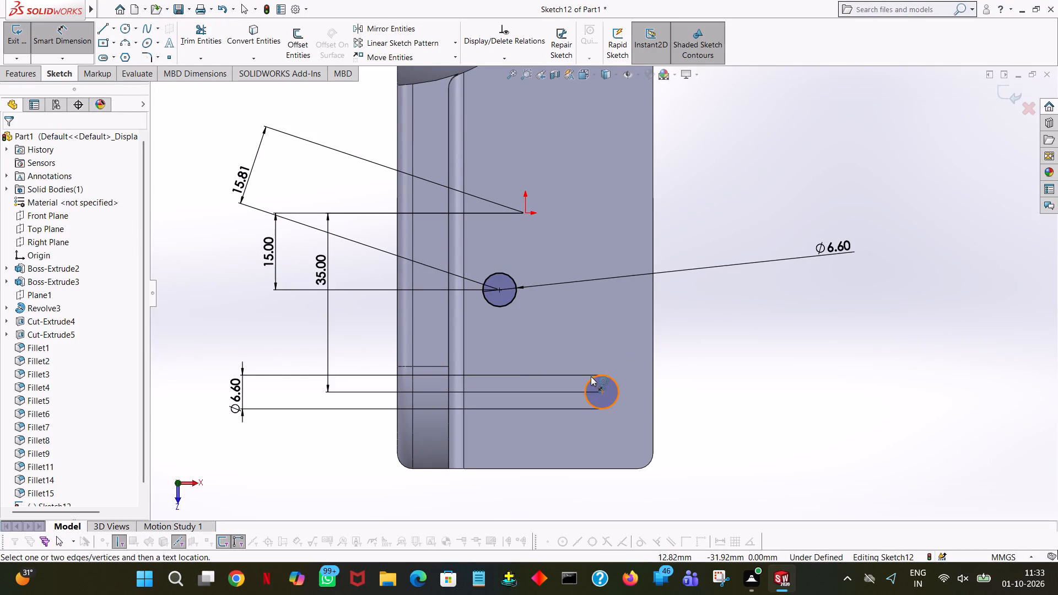
pyautogui.click(526, 214)
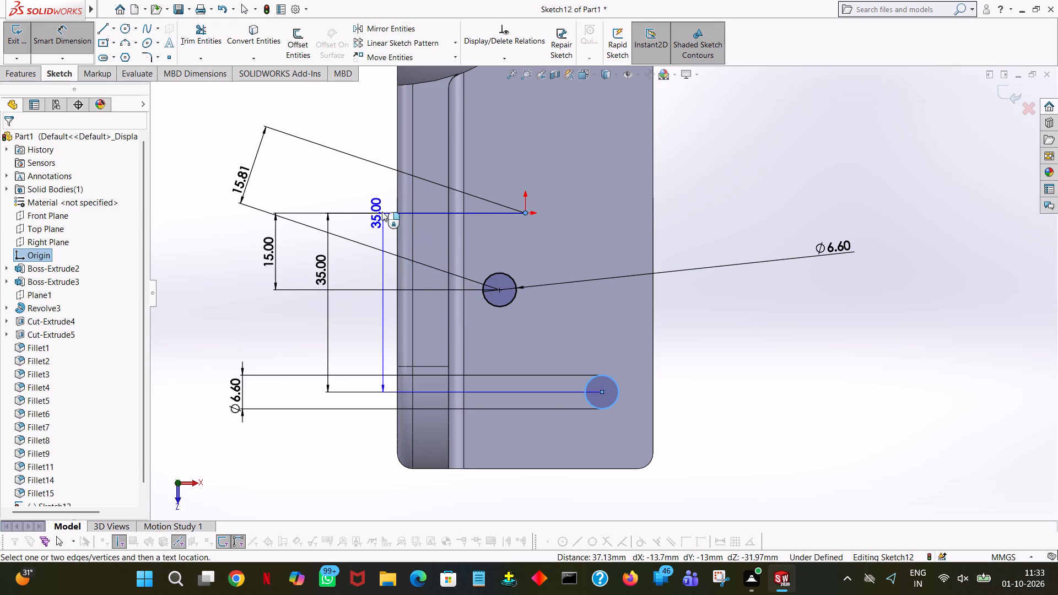
pyautogui.click(268, 196)
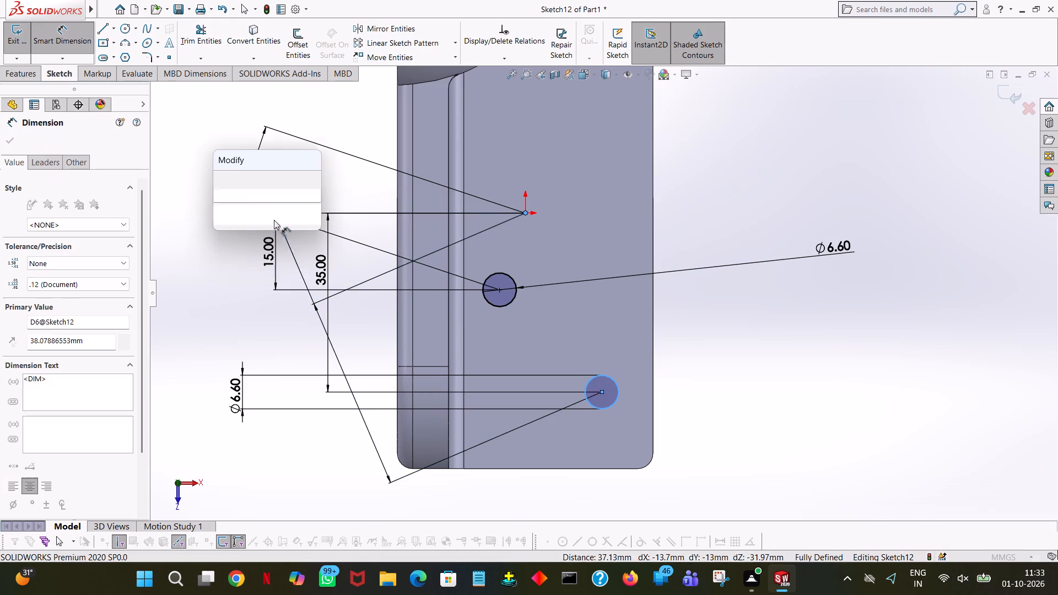
pyautogui.click(214, 178)
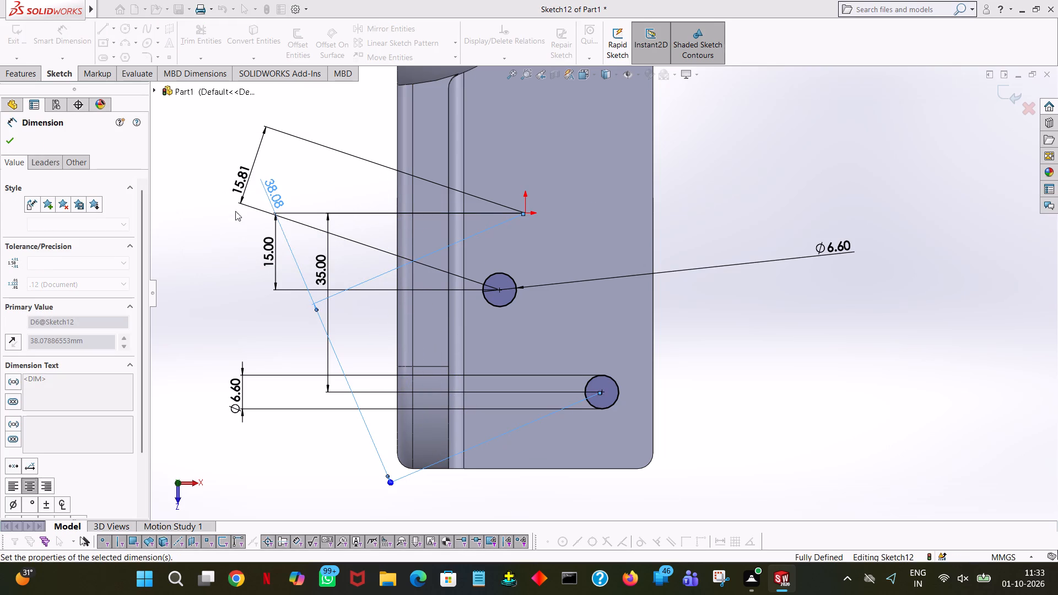
pyautogui.click(236, 239)
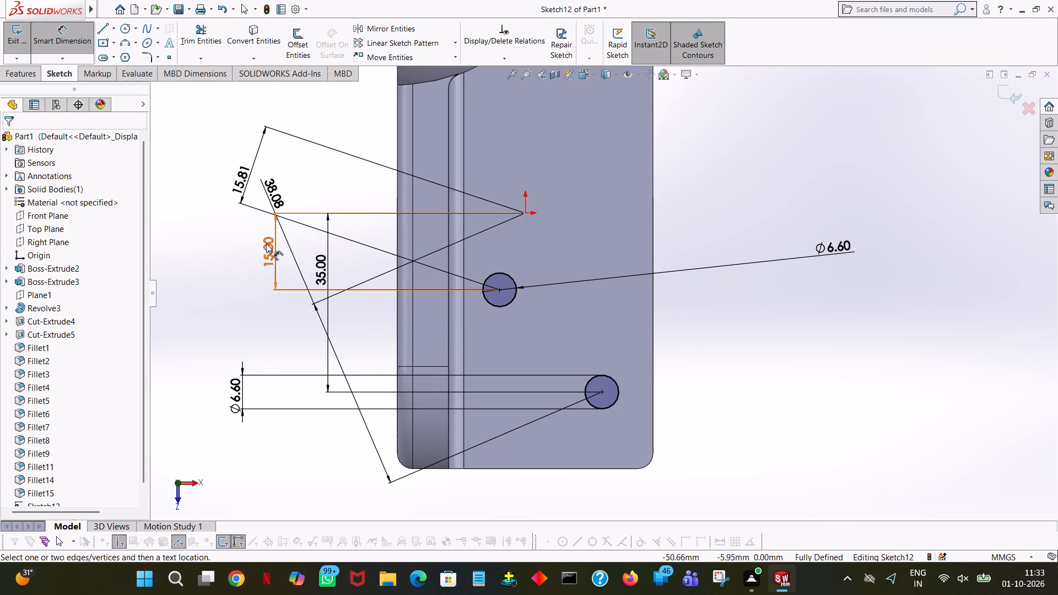
pyautogui.click(271, 239)
pyautogui.click(237, 250)
pyautogui.tripleClick(223, 263)
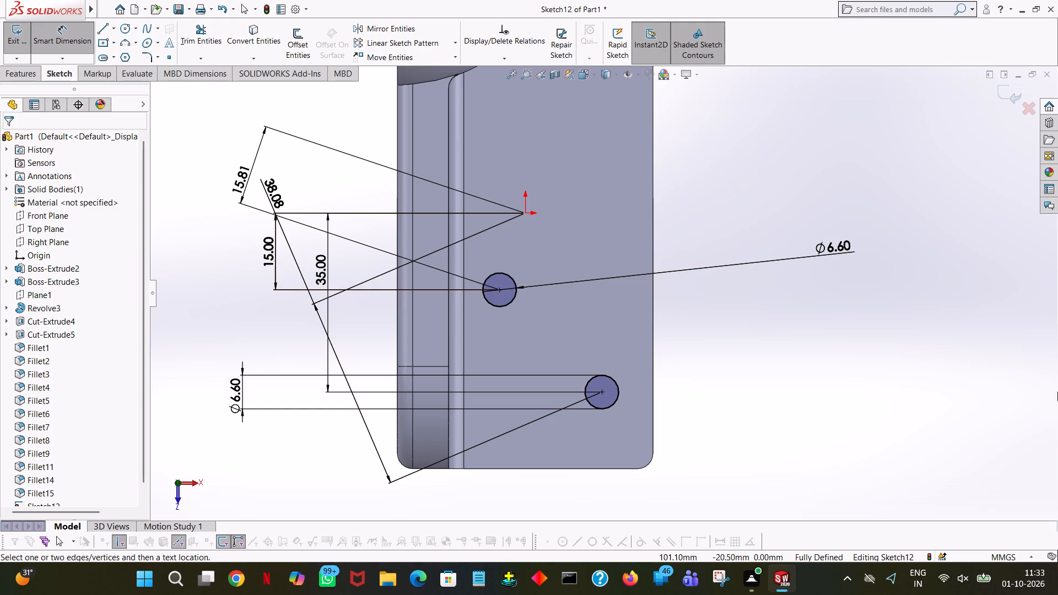
# Cut the two 6.6 mm circles through the arm with a Blind Extruded Cut 35 mm deep.
pyautogui.click(23, 78)
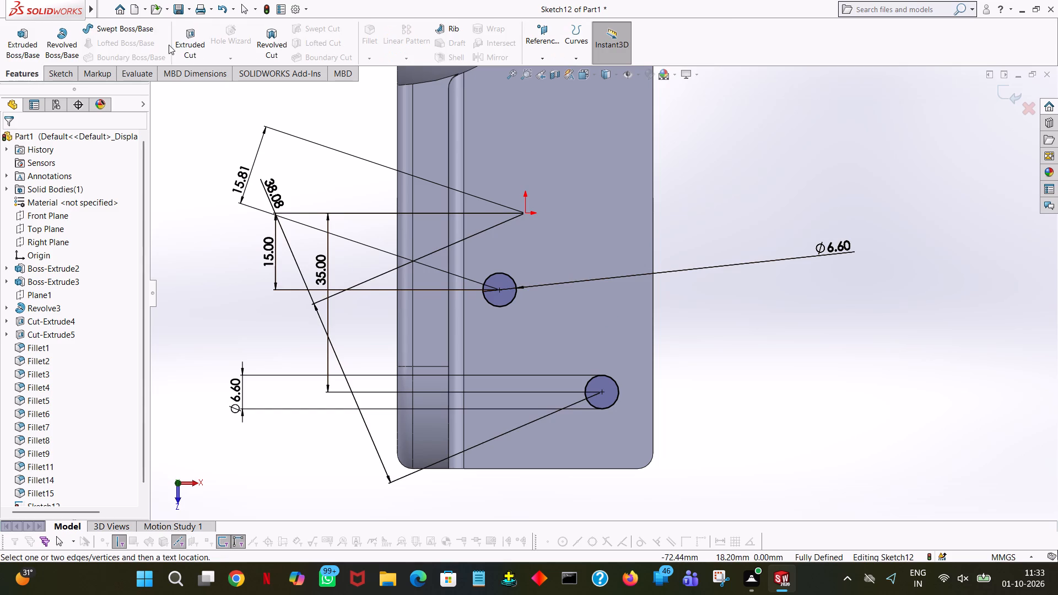
pyautogui.click(197, 47)
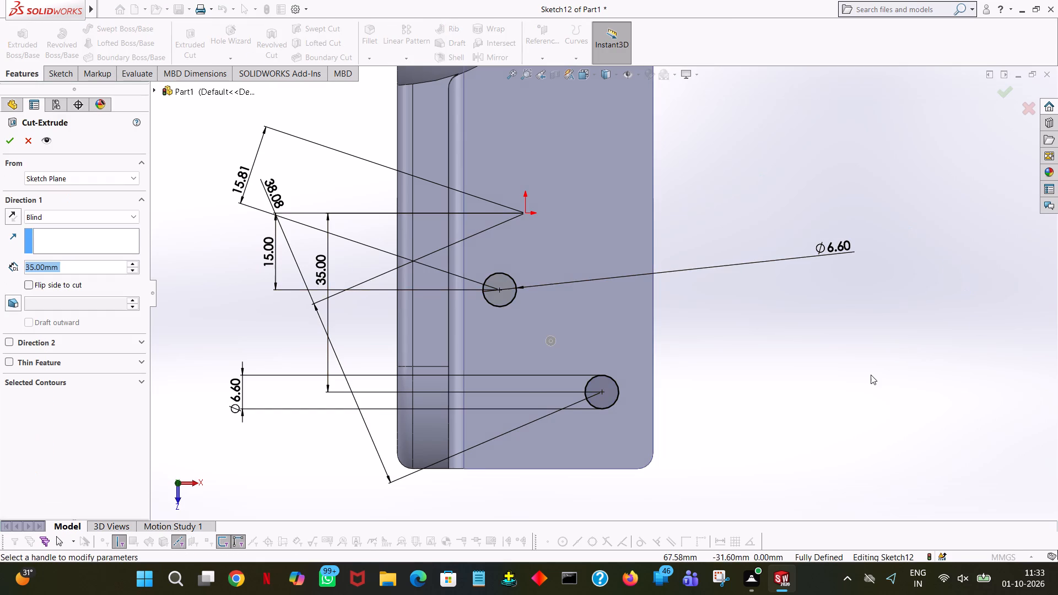
pyautogui.moveTo(870, 375); pyautogui.dragTo(757, 377, button='middle')
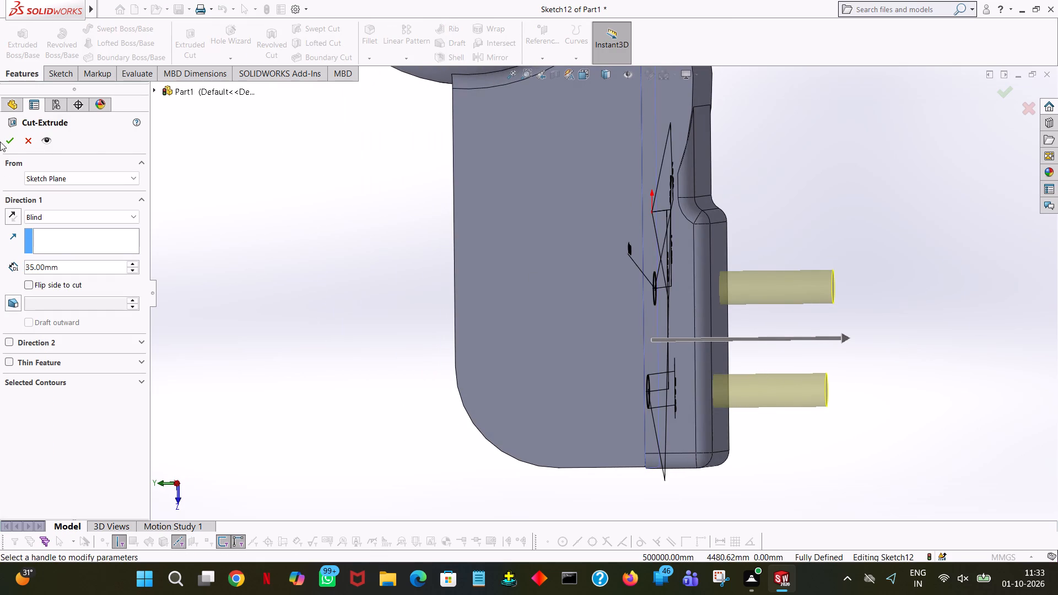
pyautogui.click(4, 138)
pyautogui.click(239, 240)
# Start an Extruded Cut sketch on the flat flange face around the large bore and orient the view normal to it.
pyautogui.moveTo(282, 242); pyautogui.dragTo(329, 259, button='middle')
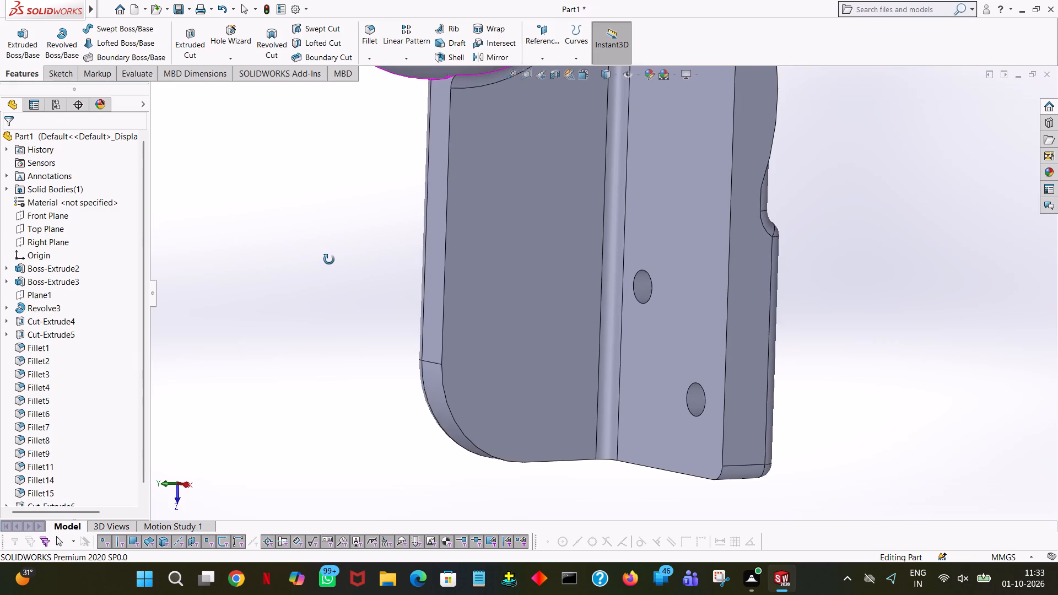
pyautogui.moveTo(329, 259); pyautogui.dragTo(390, 240, button='middle')
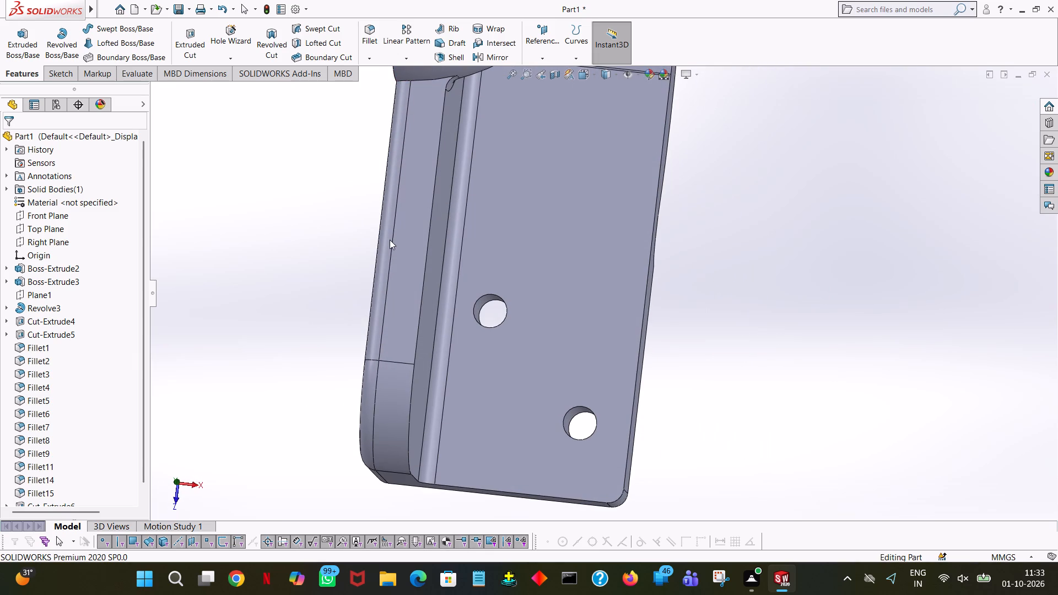
pyautogui.keyDown('ctrl'); pyautogui.scroll(-4, 662, 287); pyautogui.keyUp('ctrl')
pyautogui.keyDown('ctrl'); pyautogui.scroll(3, 662, 287); pyautogui.keyUp('ctrl')
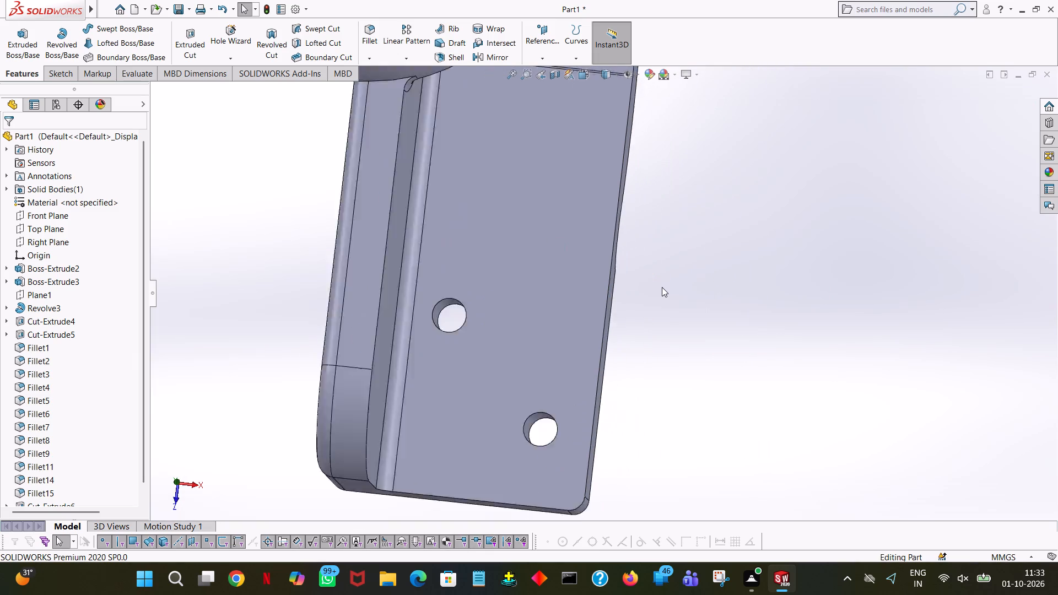
pyautogui.keyDown('ctrl'); pyautogui.scroll(8, 662, 287); pyautogui.keyUp('ctrl')
pyautogui.keyDown('ctrl'); pyautogui.scroll(-3, 662, 287); pyautogui.keyUp('ctrl')
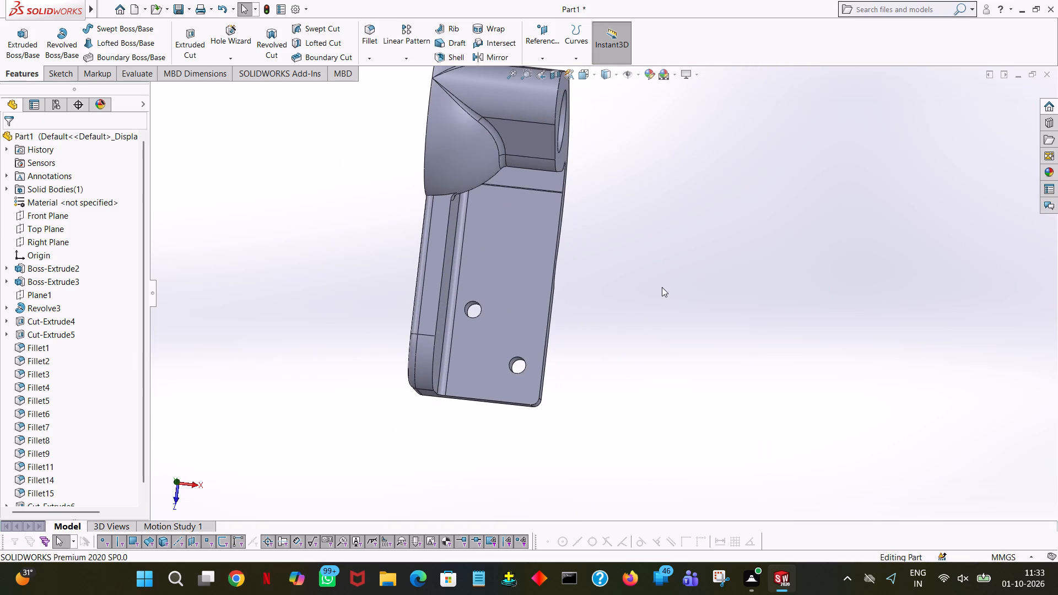
pyautogui.moveTo(867, 267); pyautogui.dragTo(732, 308, button='middle')
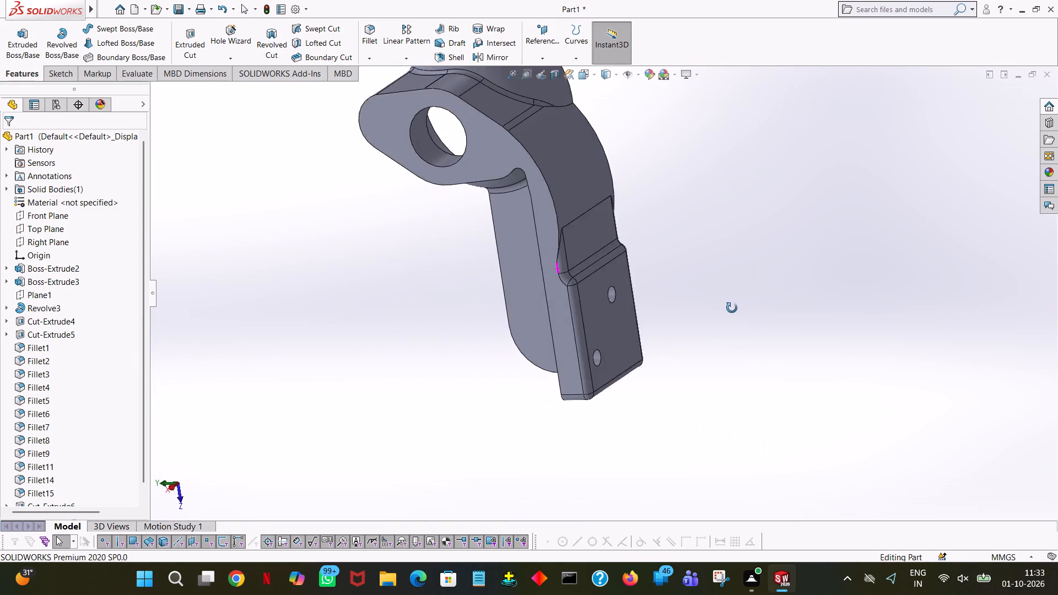
pyautogui.moveTo(732, 308); pyautogui.dragTo(787, 311, button='middle')
pyautogui.click(193, 35)
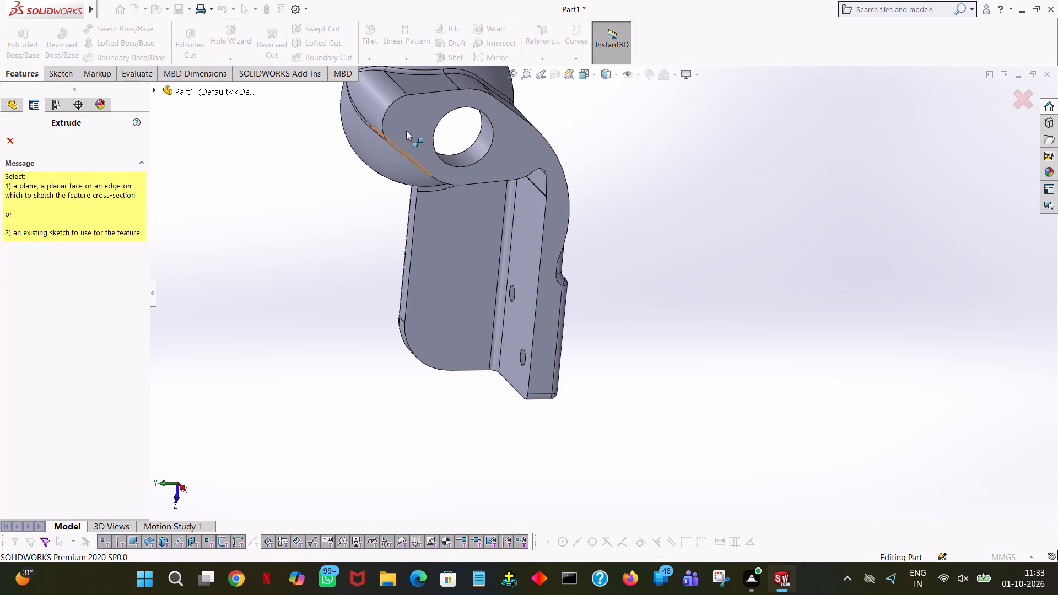
pyautogui.click(406, 131)
pyautogui.press('space')
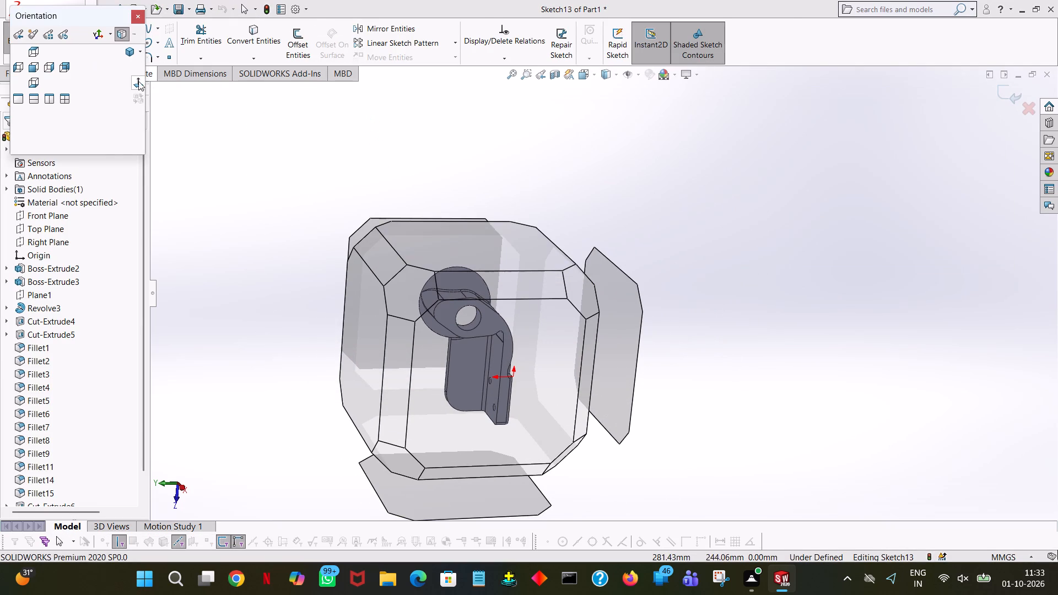
pyautogui.click(138, 81)
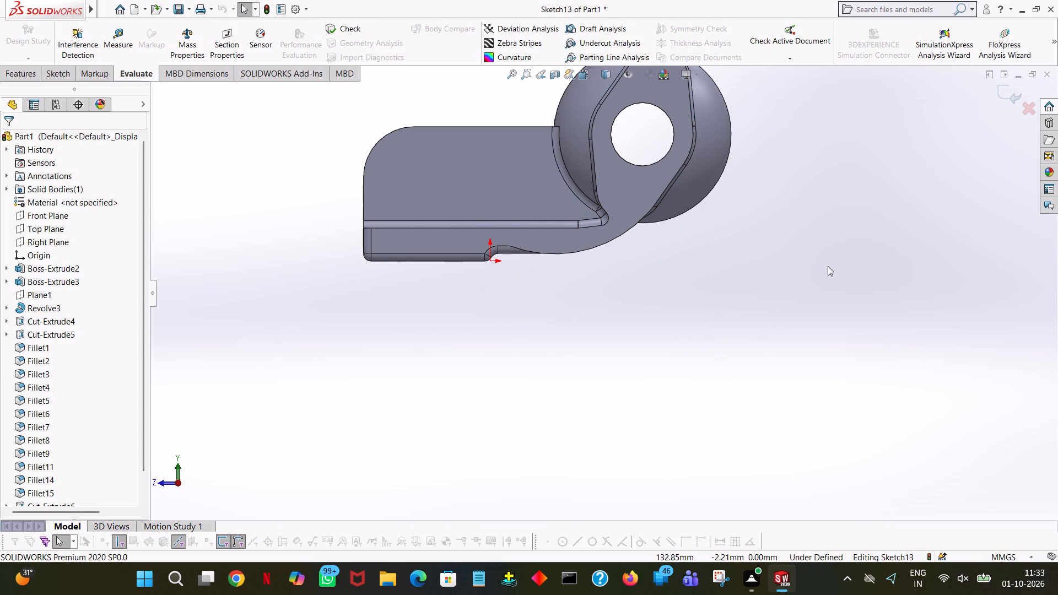
pyautogui.keyDown('ctrl'); pyautogui.moveTo(825, 255); pyautogui.dragTo(805, 391, button='middle'); pyautogui.keyUp('ctrl')
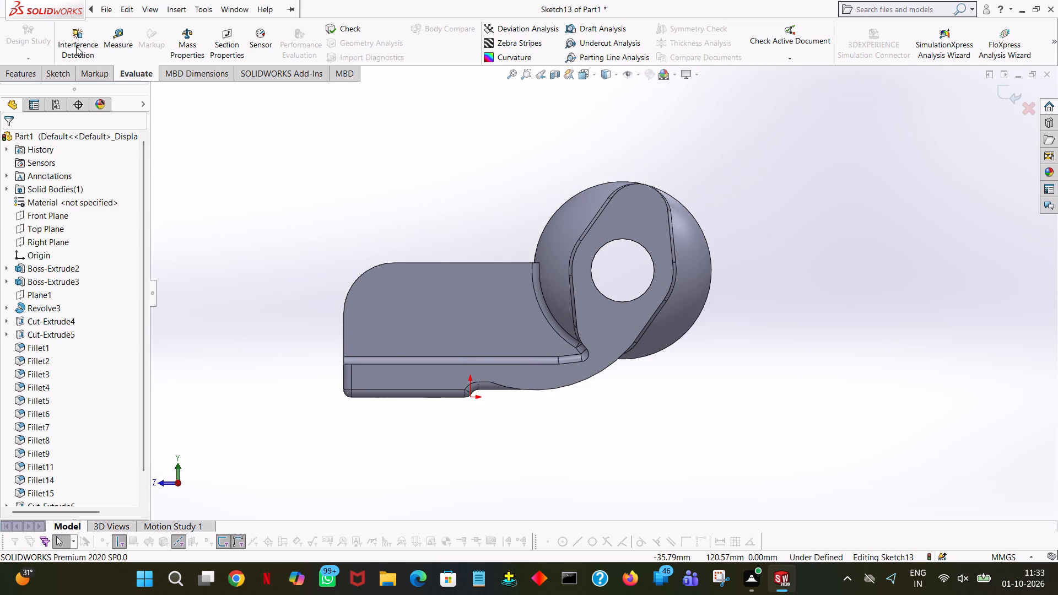
# Draw a circle of radius 3.3 mm centred on the arc centre of the flange's upper rounded end, above the large bore.
pyautogui.click(70, 72)
pyautogui.click(126, 26)
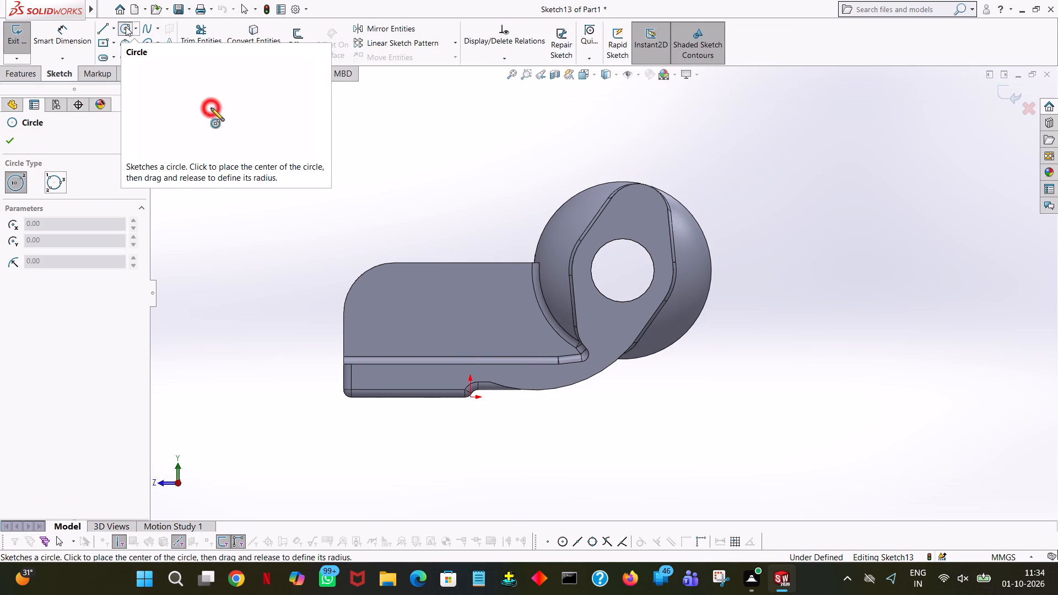
pyautogui.click(639, 213)
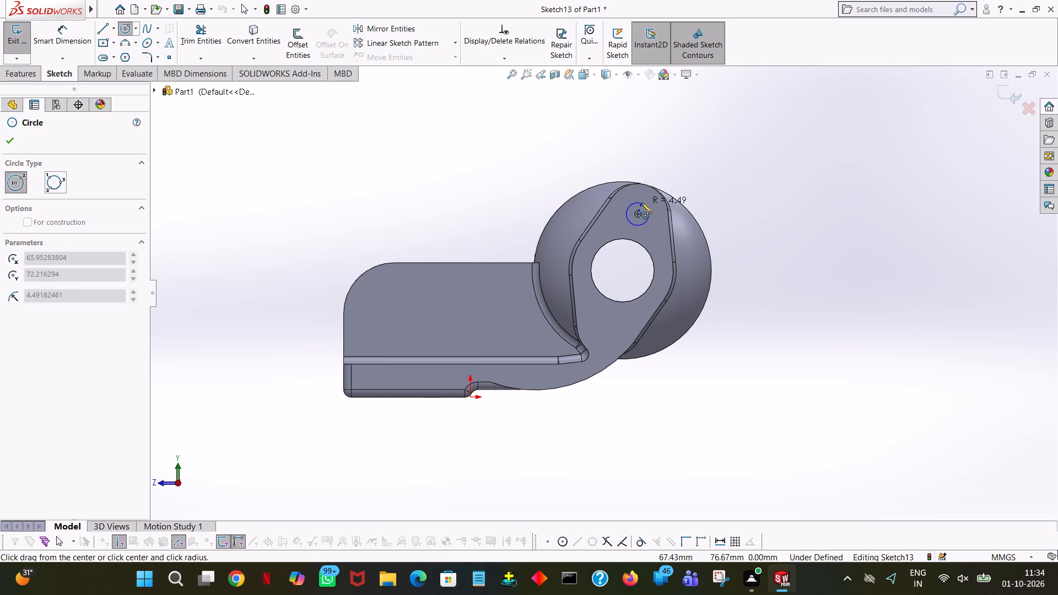
pyautogui.click(641, 203)
pyautogui.write('6.6')
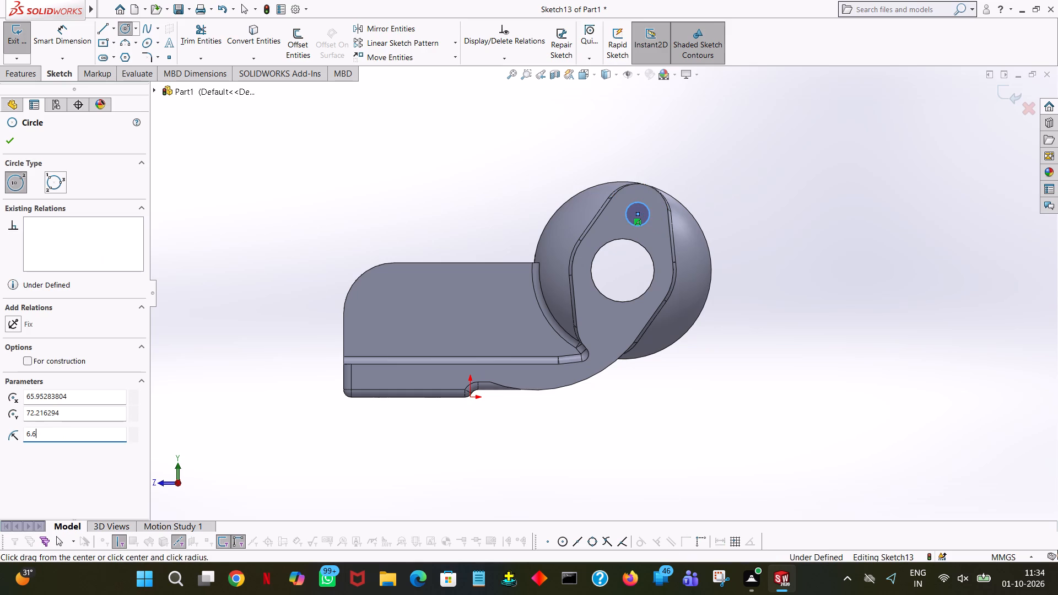
pyautogui.write('/2')
pyautogui.press('Return')
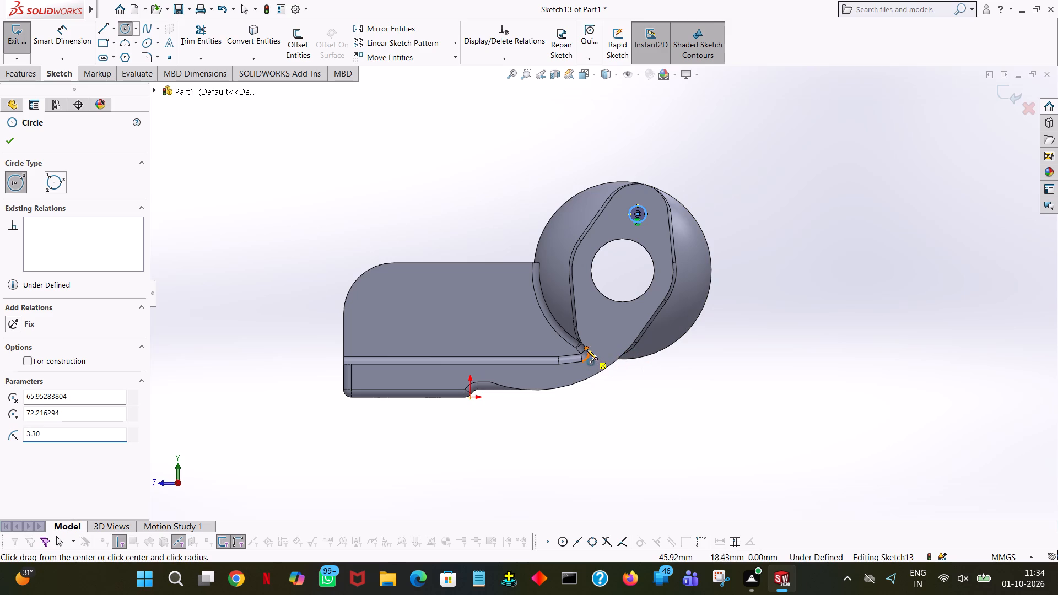
# Draw a second circle of radius 3.3 mm centred on the flange's lower arc centre, below the large bore.
pyautogui.click(608, 326)
pyautogui.click(610, 316)
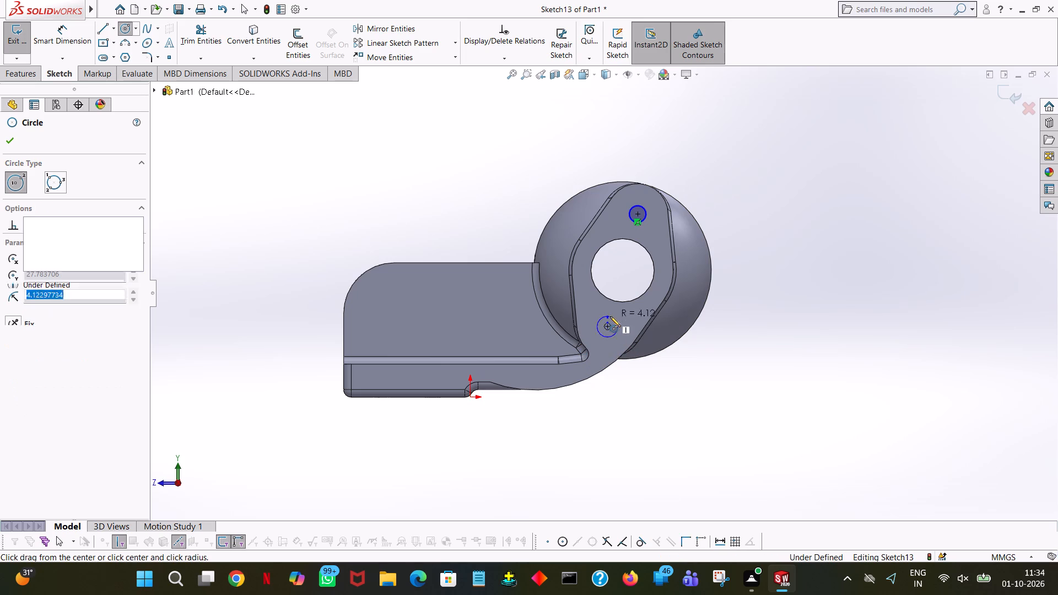
pyautogui.write('3.30')
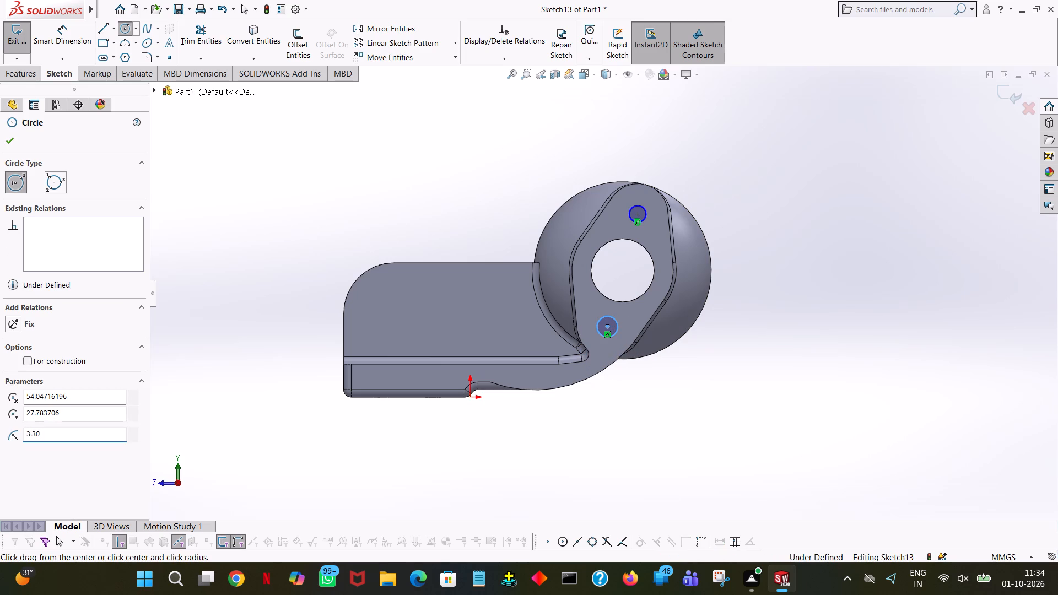
pyautogui.press('Return')
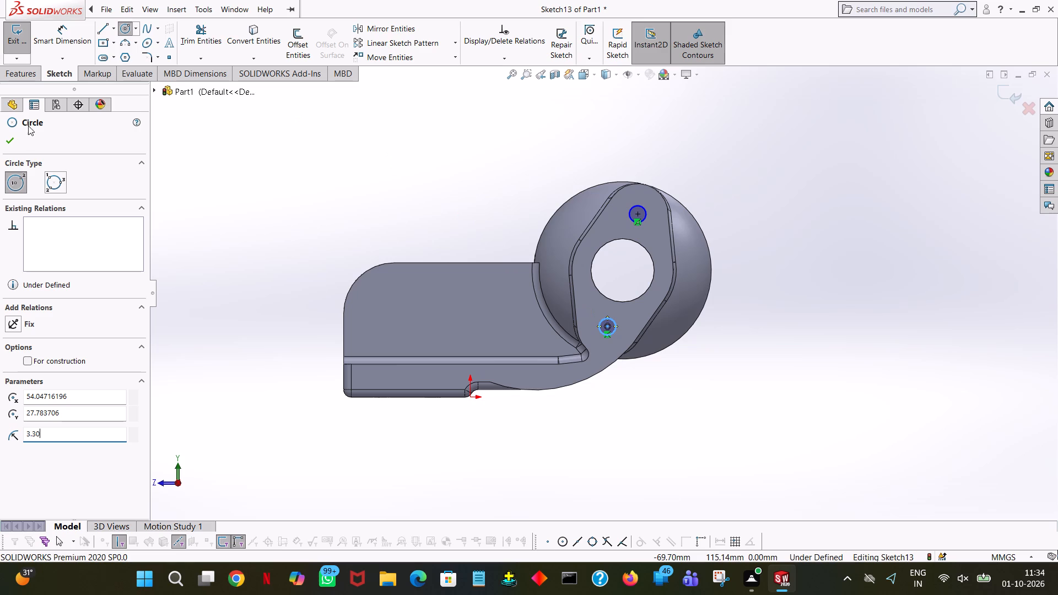
pyautogui.click(9, 138)
pyautogui.click(398, 157)
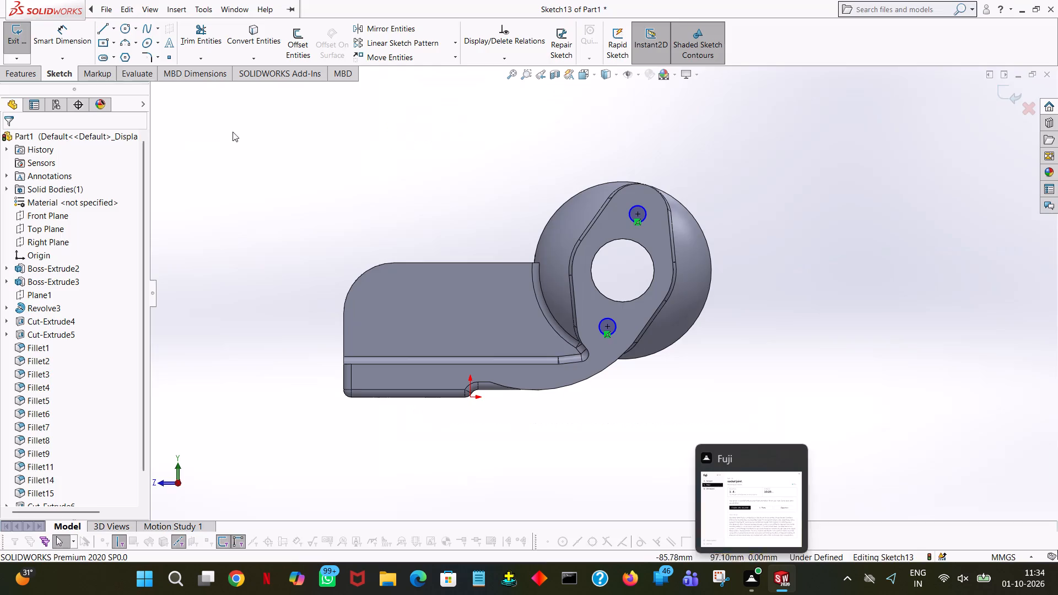
# Cut both flange circles with a Blind Extruded Cut 35 mm deep into the hollow dome.
pyautogui.click(21, 67)
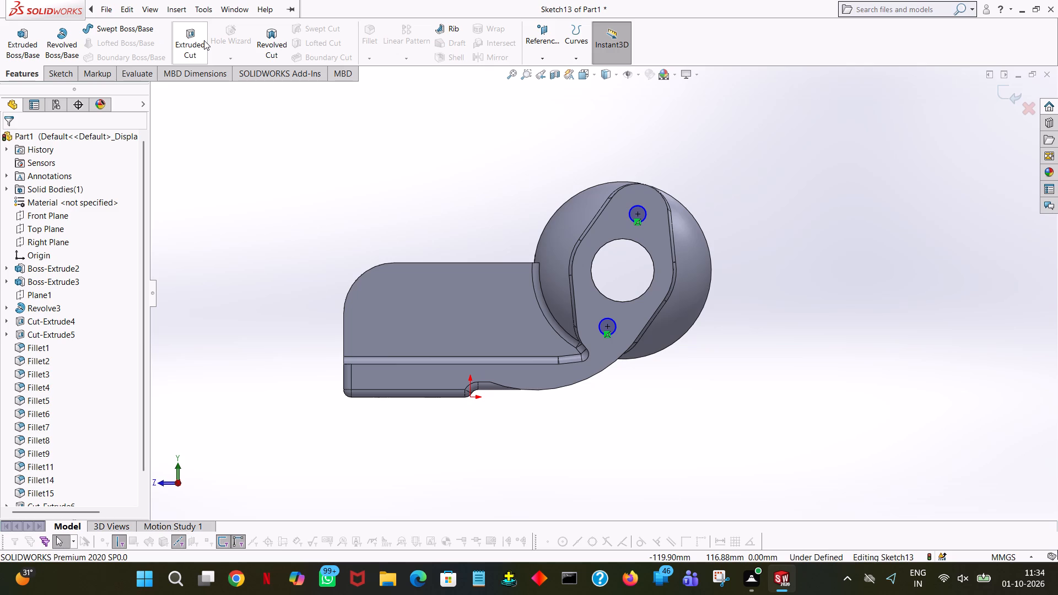
pyautogui.click(204, 40)
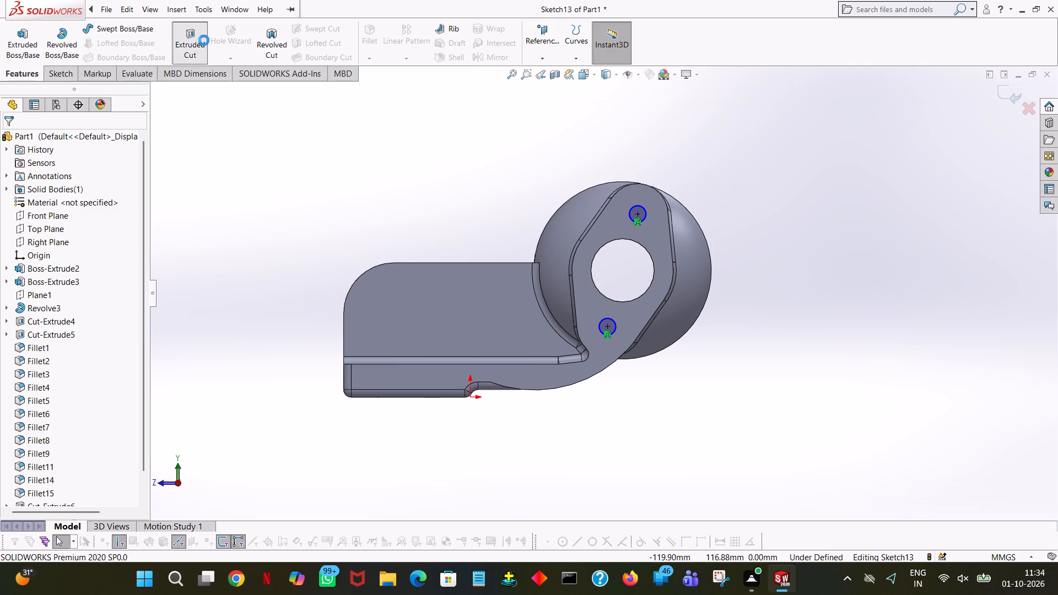
pyautogui.moveTo(909, 242); pyautogui.dragTo(808, 264, button='middle')
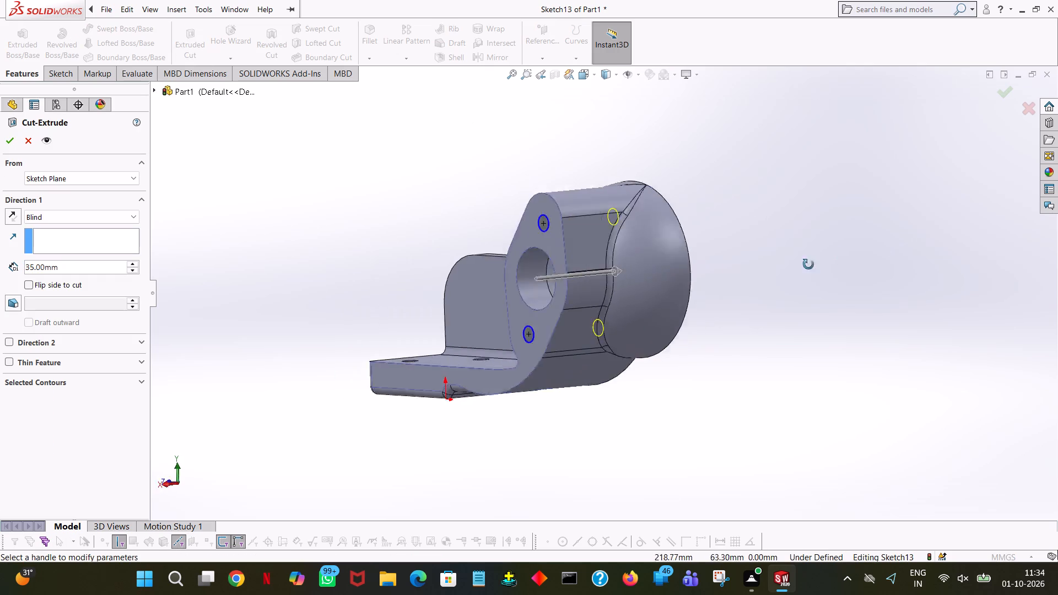
pyautogui.moveTo(808, 264); pyautogui.dragTo(701, 270, button='middle')
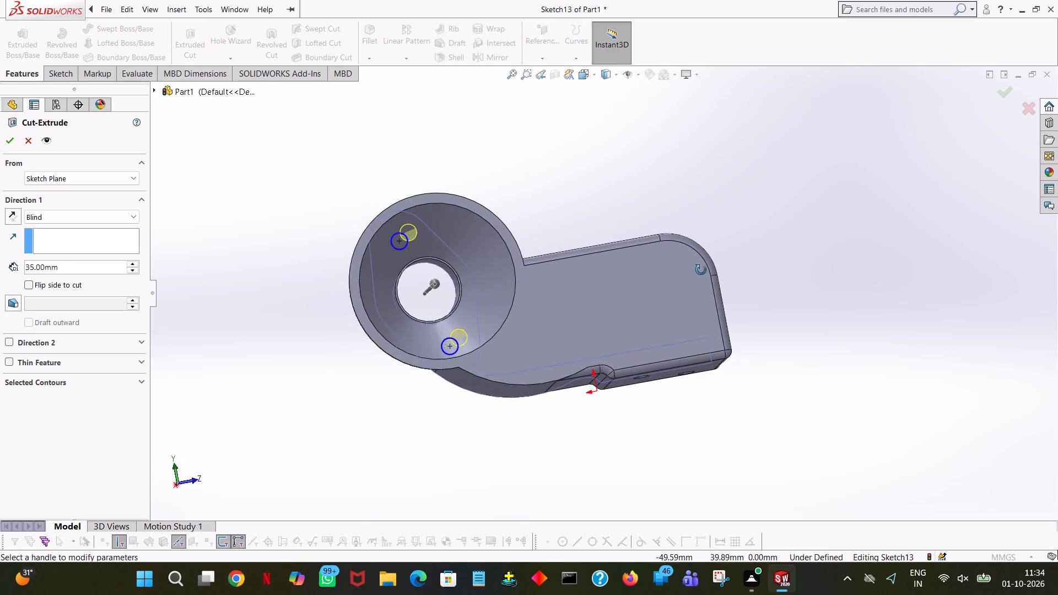
pyautogui.moveTo(701, 270); pyautogui.dragTo(692, 267, button='middle')
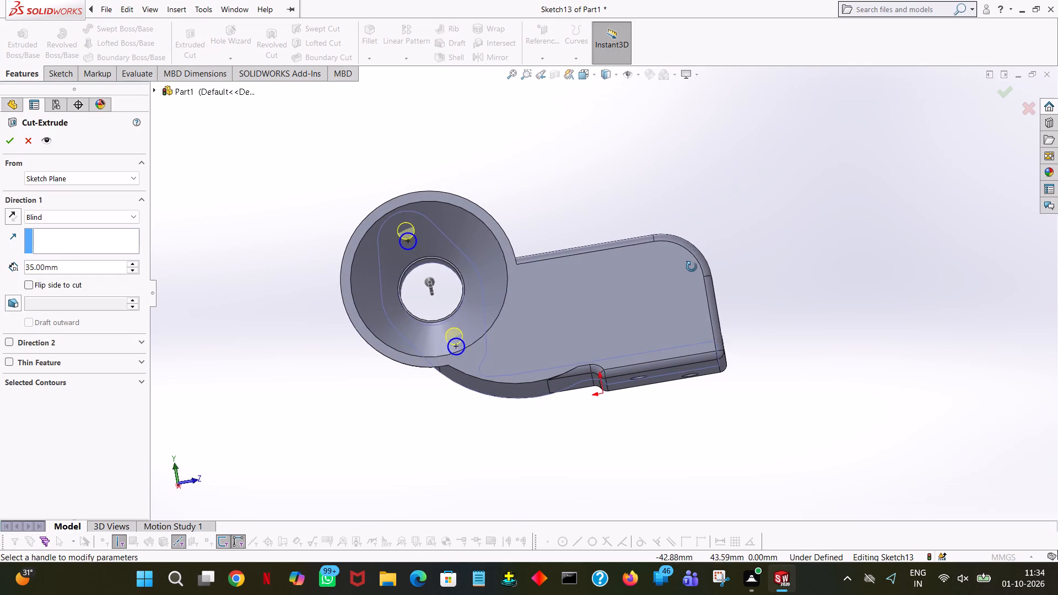
pyautogui.moveTo(692, 267); pyautogui.dragTo(665, 273, button='middle')
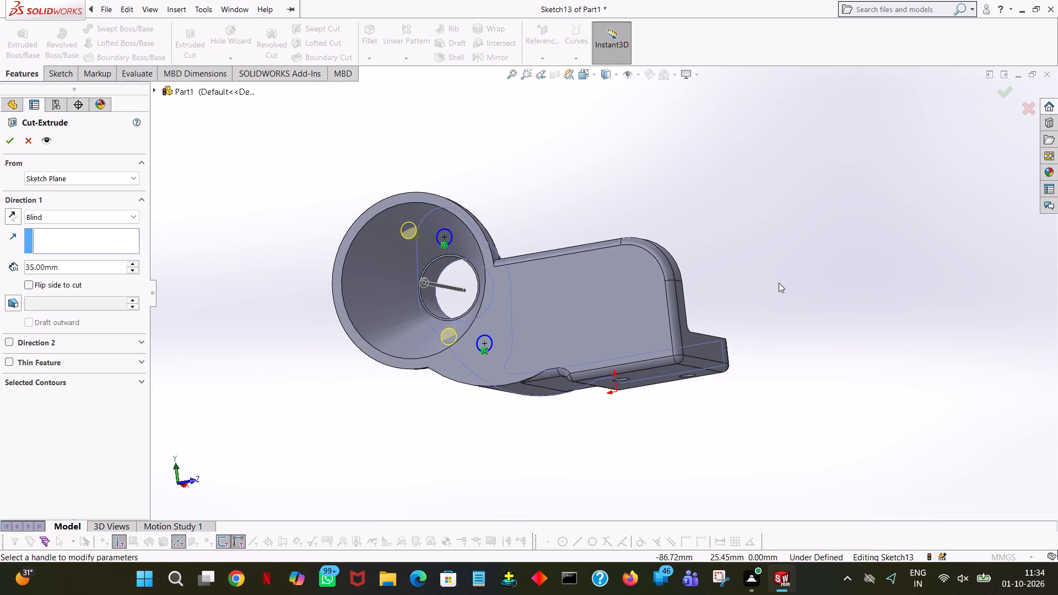
pyautogui.tripleClick(4, 134)
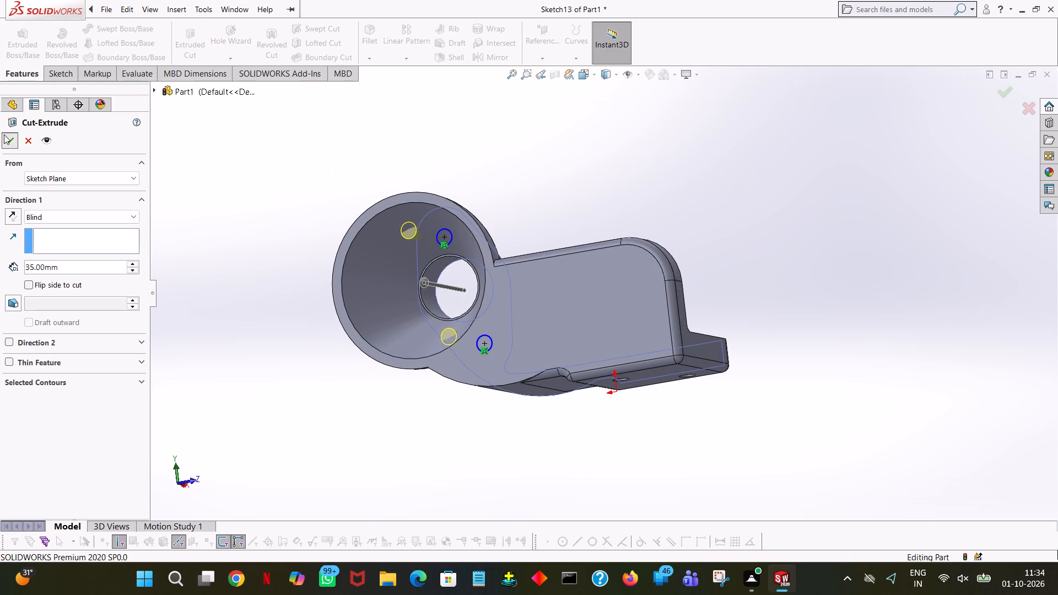
pyautogui.moveTo(730, 207); pyautogui.dragTo(794, 289, button='middle')
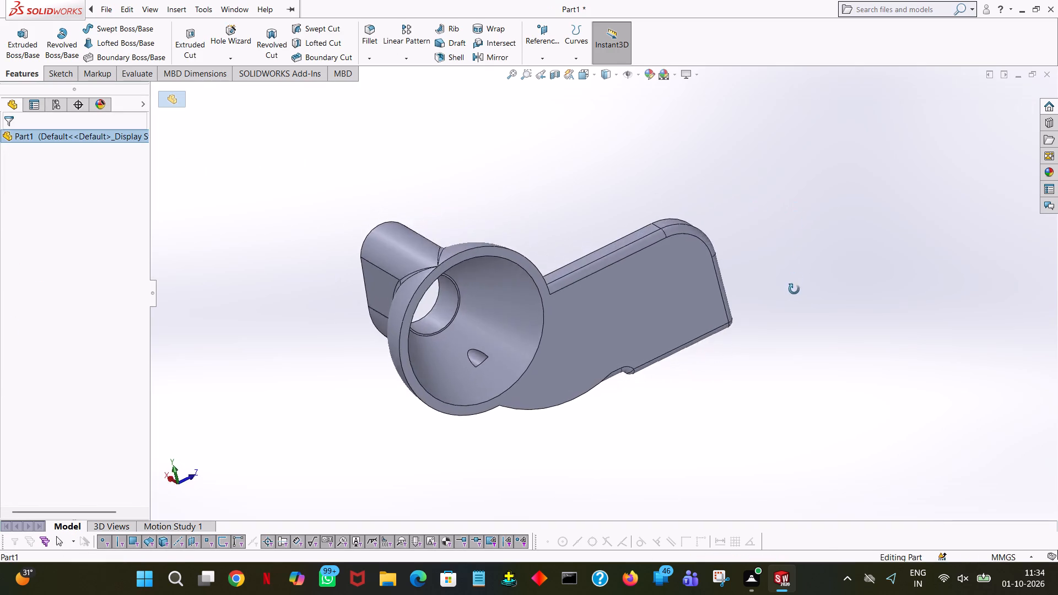
pyautogui.moveTo(794, 289); pyautogui.dragTo(751, 191, button='middle')
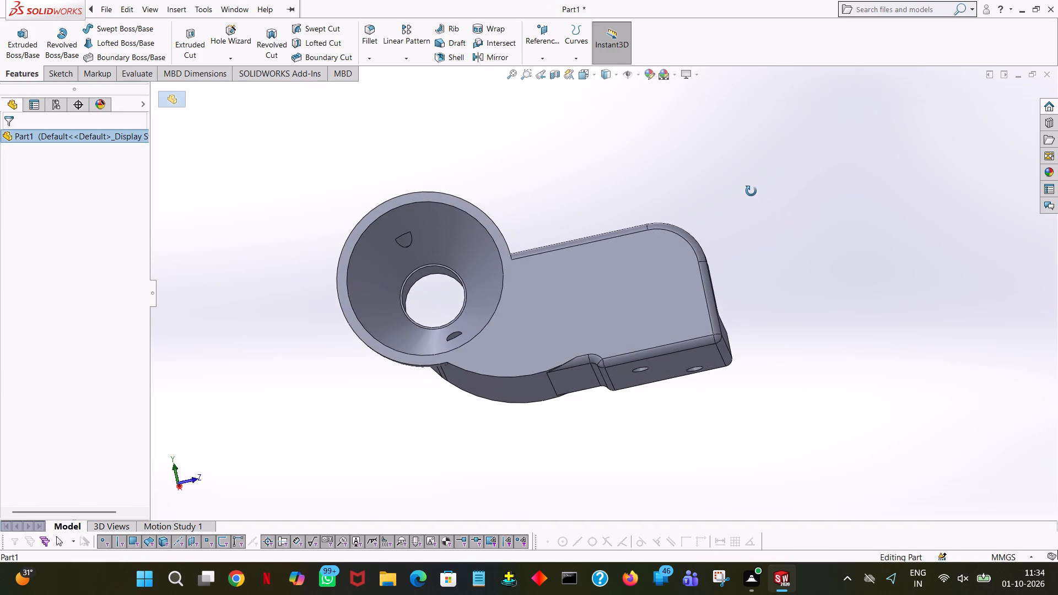
# Undo the Extruded Cut of the two flange circles, keeping their sketch for a new cut.
pyautogui.moveTo(751, 191); pyautogui.dragTo(750, 224, button='middle')
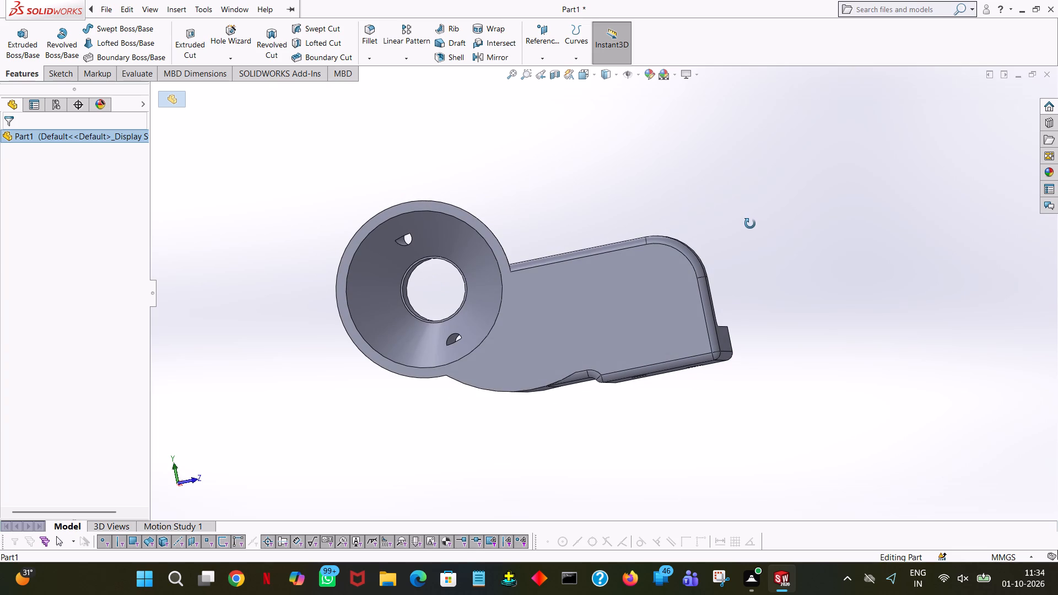
pyautogui.moveTo(750, 224); pyautogui.dragTo(761, 230, button='middle')
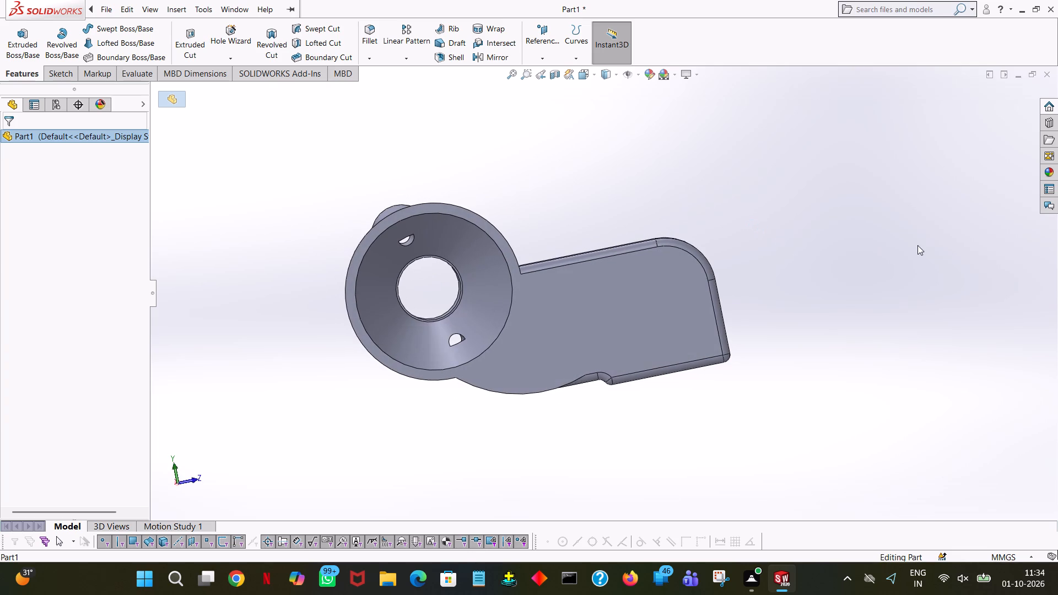
pyautogui.moveTo(917, 245); pyautogui.dragTo(696, 353, button='middle')
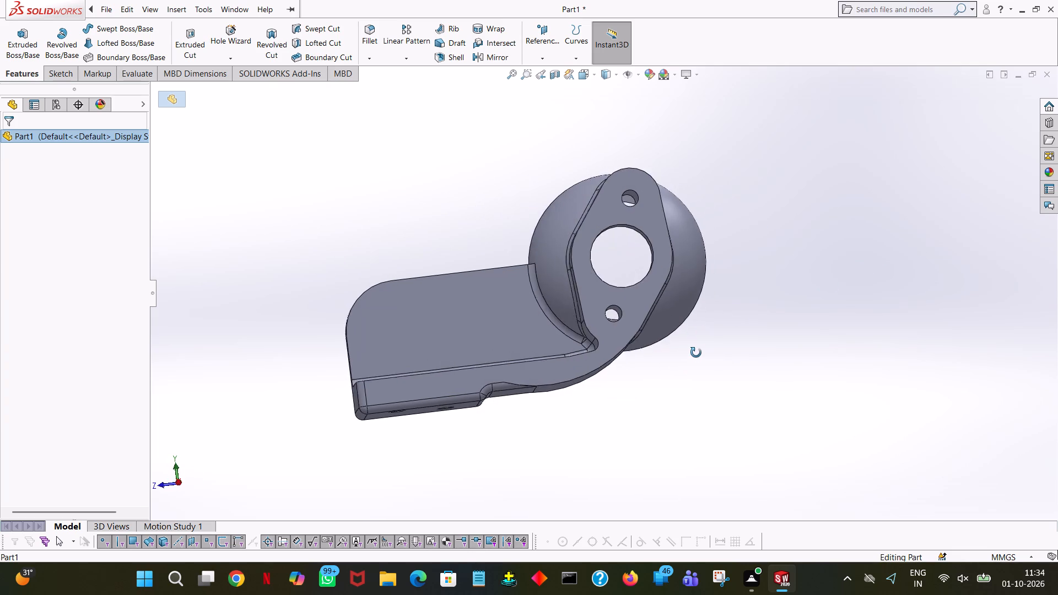
pyautogui.moveTo(696, 353); pyautogui.dragTo(704, 340, button='middle')
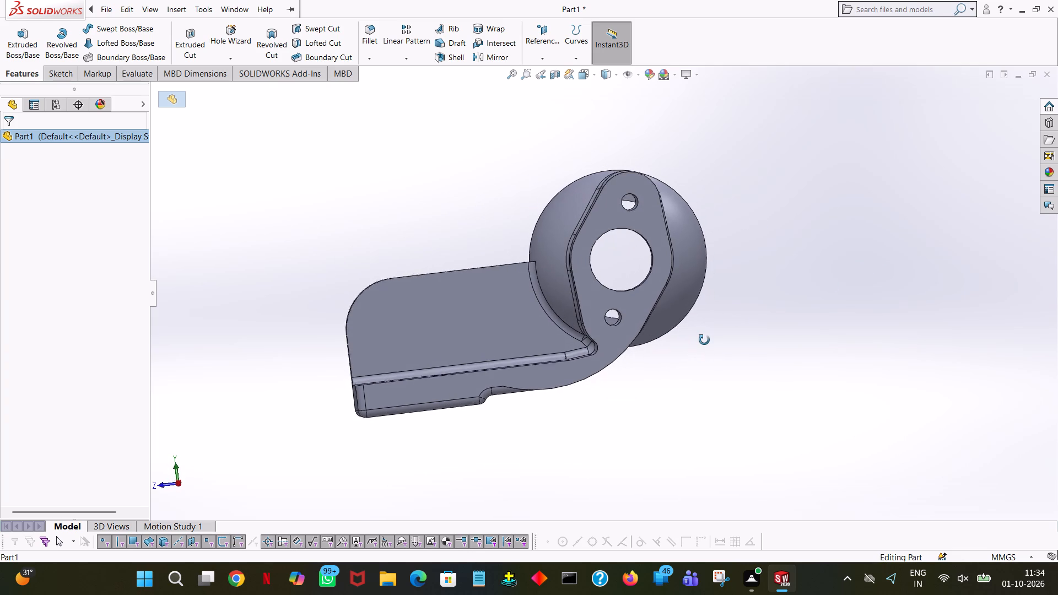
pyautogui.moveTo(704, 340); pyautogui.dragTo(705, 347, button='middle')
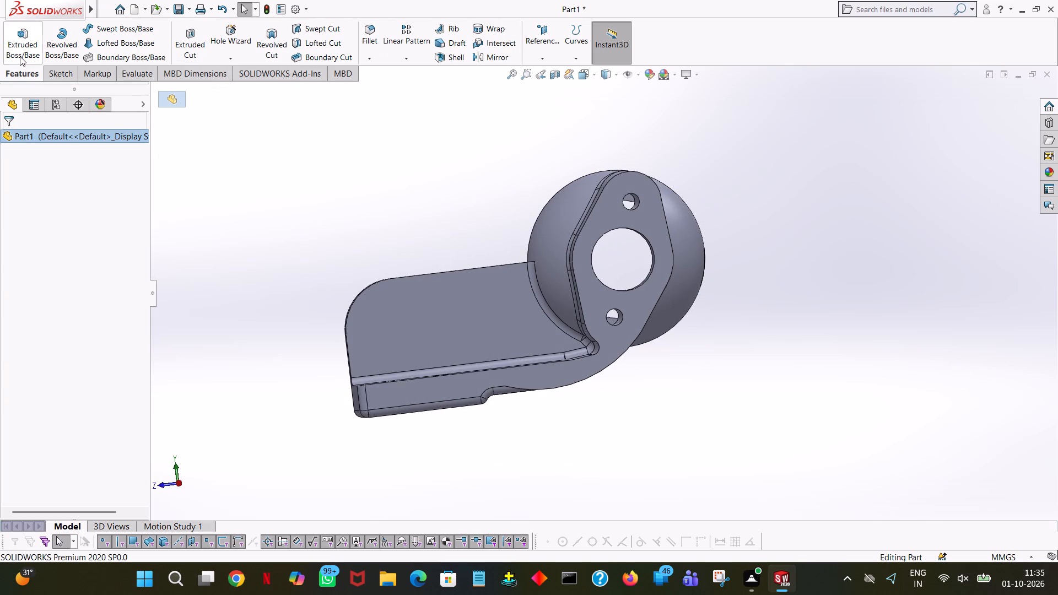
pyautogui.click(225, 9)
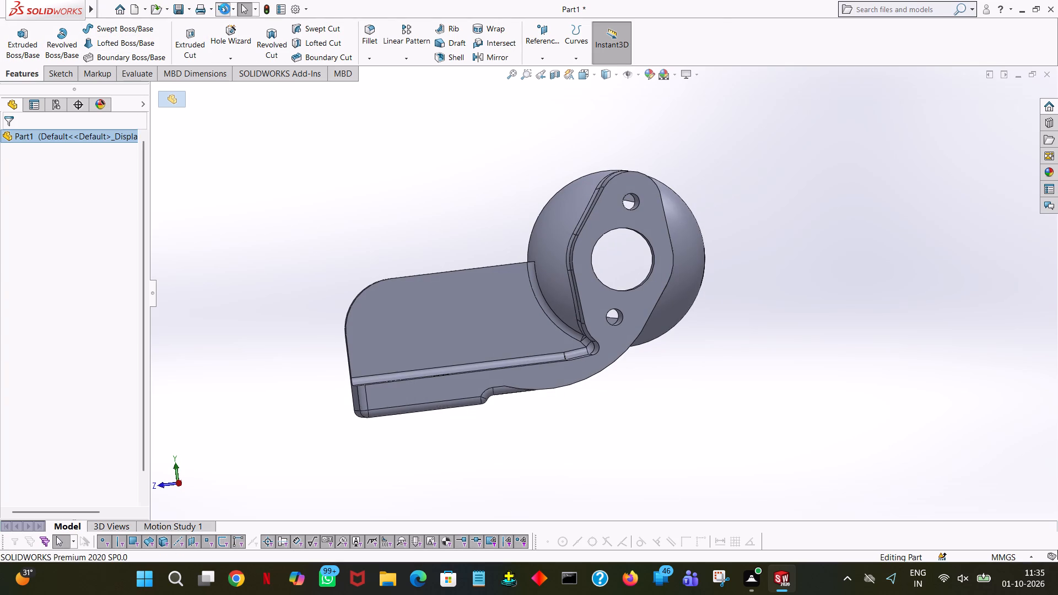
# Cut both flange circles with a Blind Extruded Cut 88 mm deep through the flange and dome wall.
pyautogui.click(33, 75)
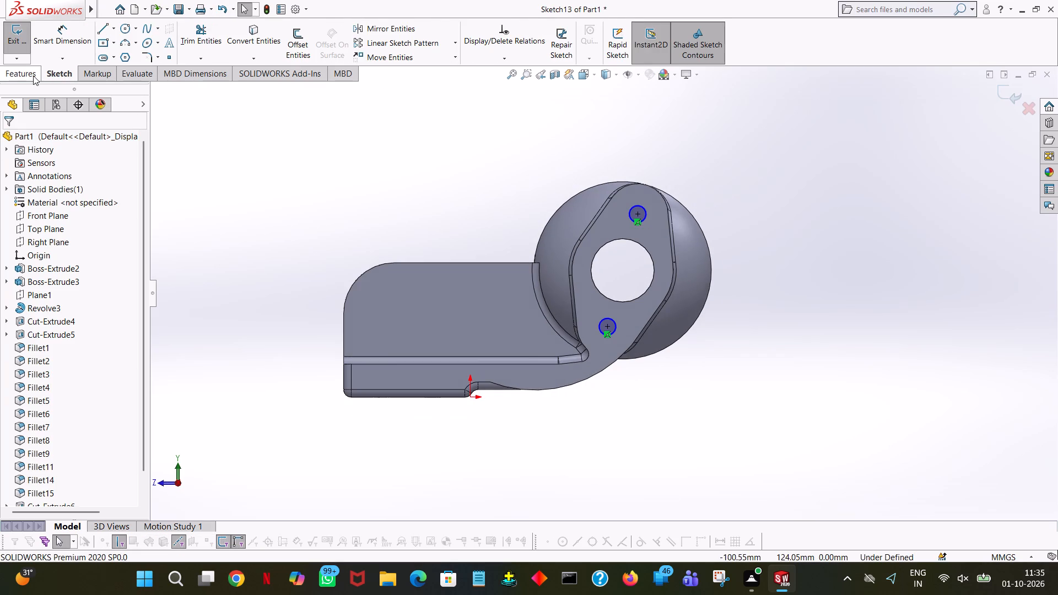
pyautogui.click(183, 50)
pyautogui.moveTo(384, 161); pyautogui.dragTo(432, 207, button='middle')
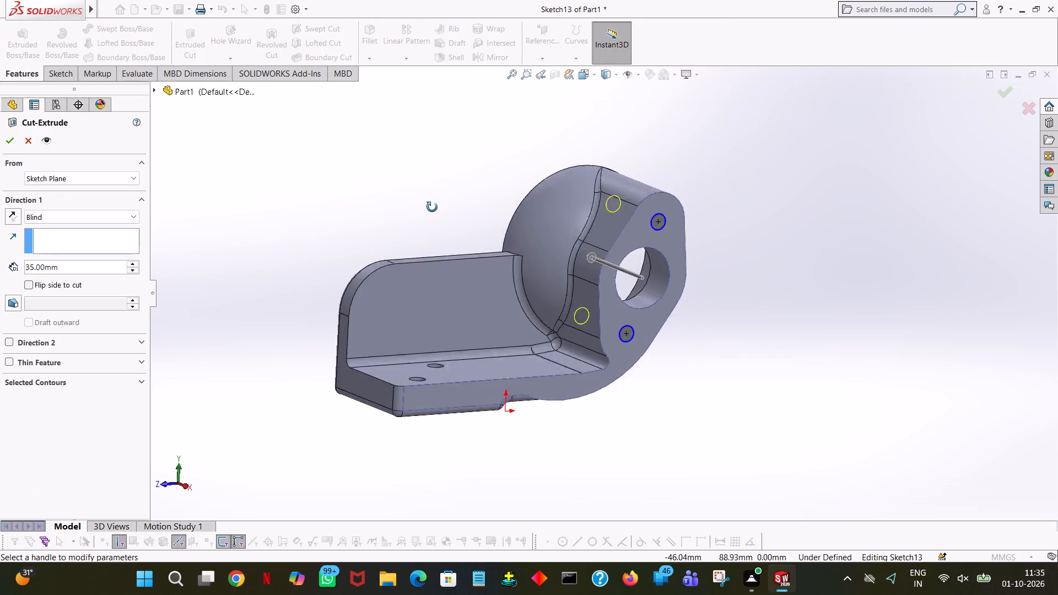
pyautogui.moveTo(432, 207); pyautogui.dragTo(494, 265, button='middle')
pyautogui.moveTo(499, 225); pyautogui.dragTo(370, 212)
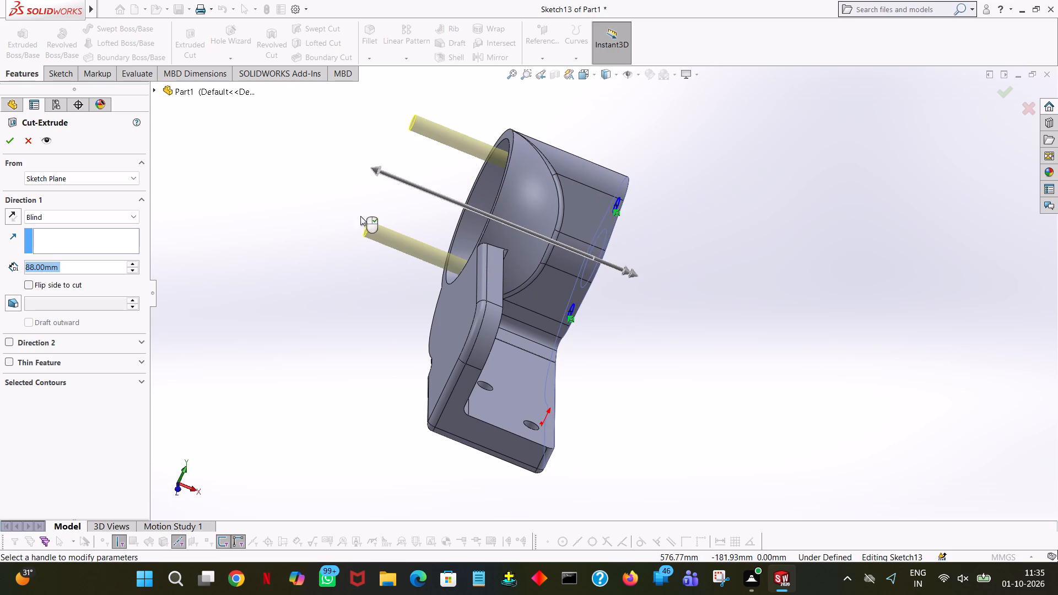
pyautogui.click(10, 138)
pyautogui.click(239, 190)
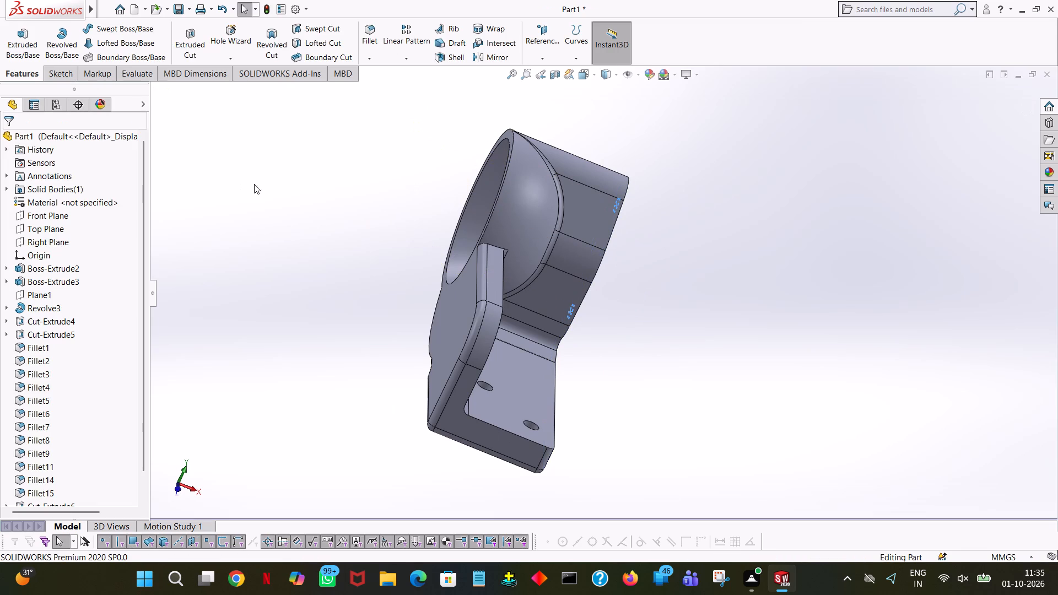
# Apply the standard light grey colour to the large flat face that includes the rim around the hollow dome's opening.
pyautogui.moveTo(283, 193); pyautogui.dragTo(378, 269, button='middle')
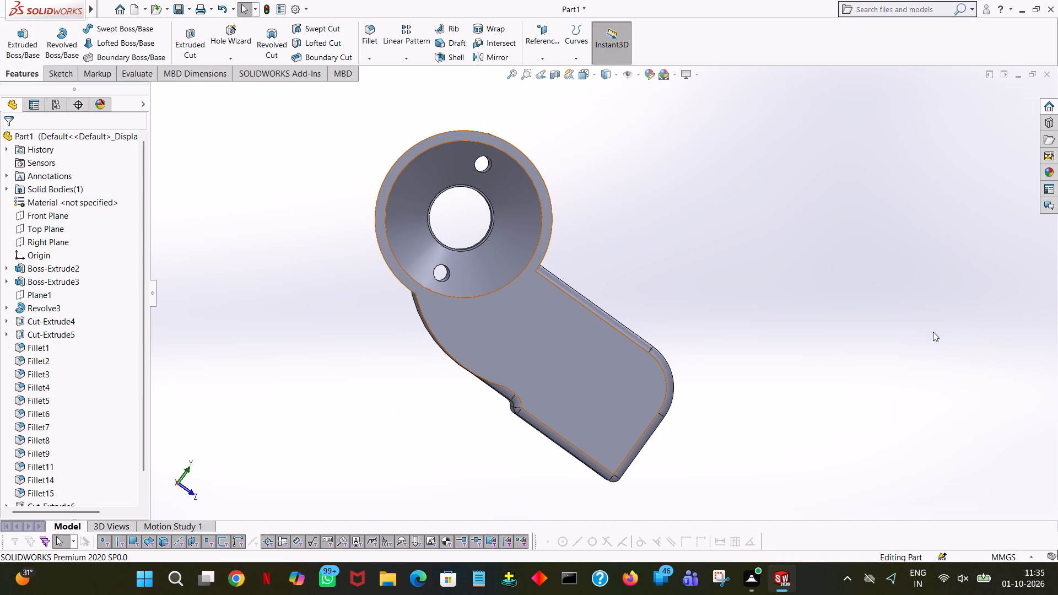
pyautogui.middleClick(851, 336)
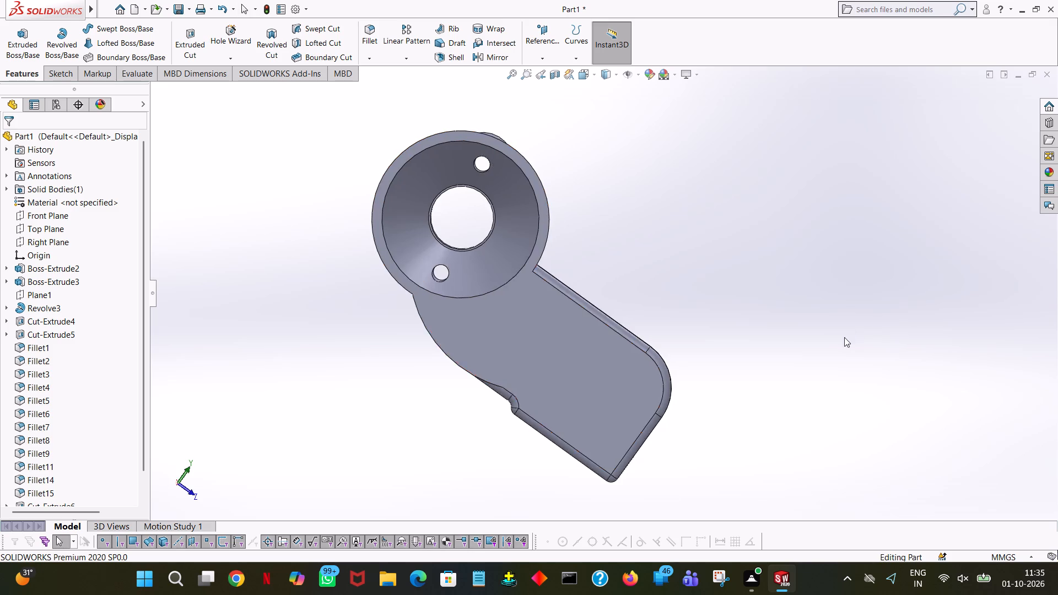
pyautogui.moveTo(844, 337); pyautogui.dragTo(775, 301, button='middle')
pyautogui.middleClick(821, 207)
pyautogui.moveTo(848, 418); pyautogui.dragTo(868, 352, button='middle')
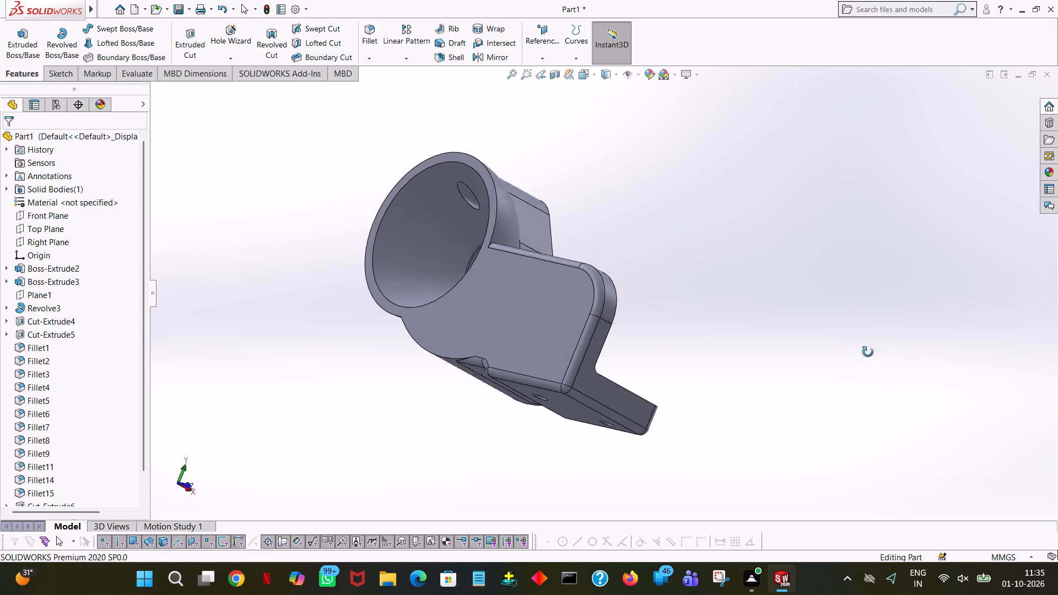
pyautogui.moveTo(868, 352); pyautogui.dragTo(943, 435, button='middle')
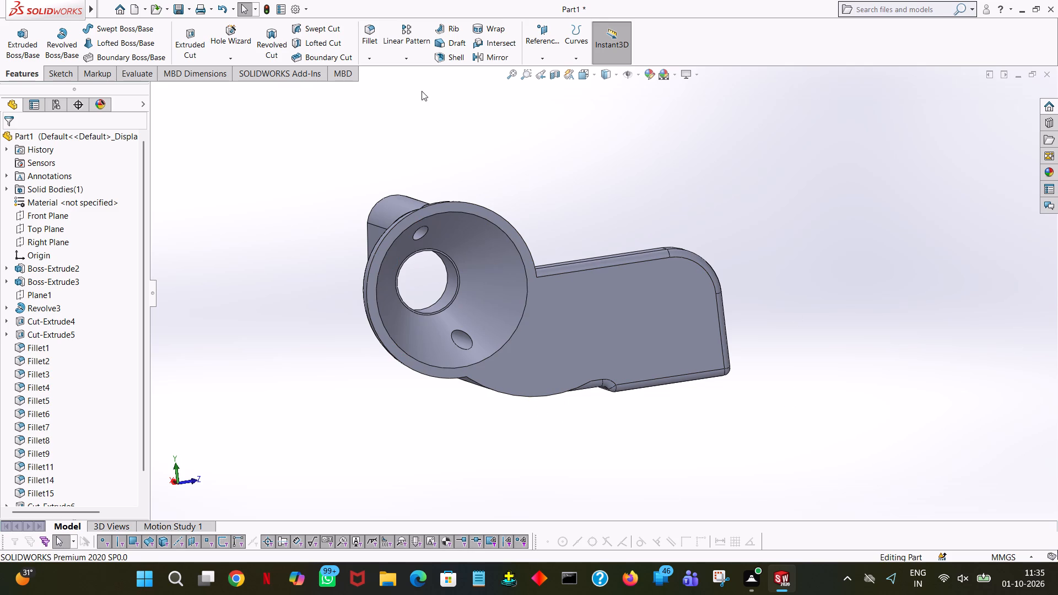
pyautogui.click(654, 294)
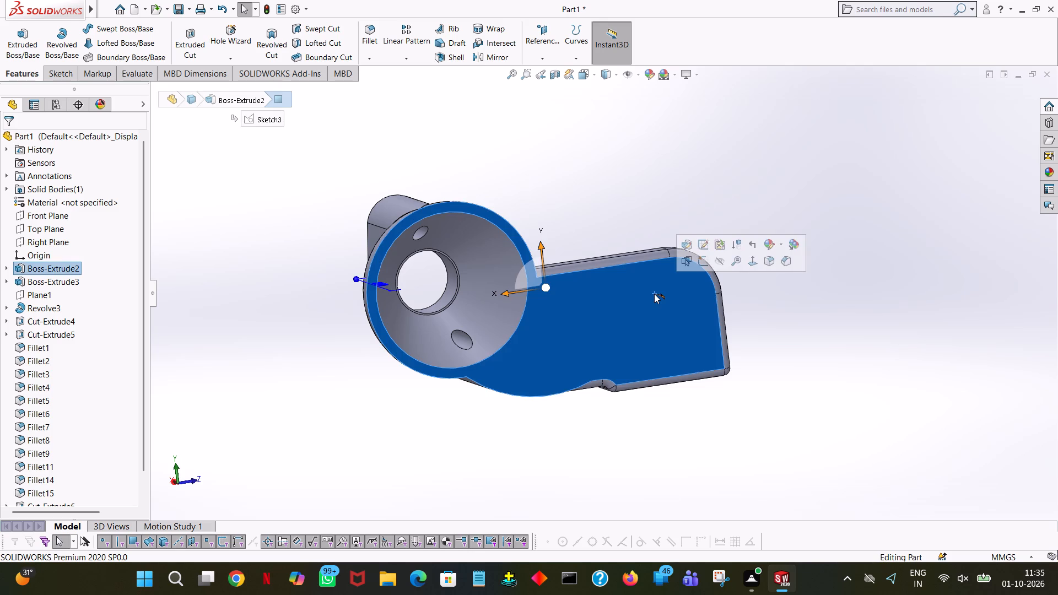
pyautogui.click(769, 242)
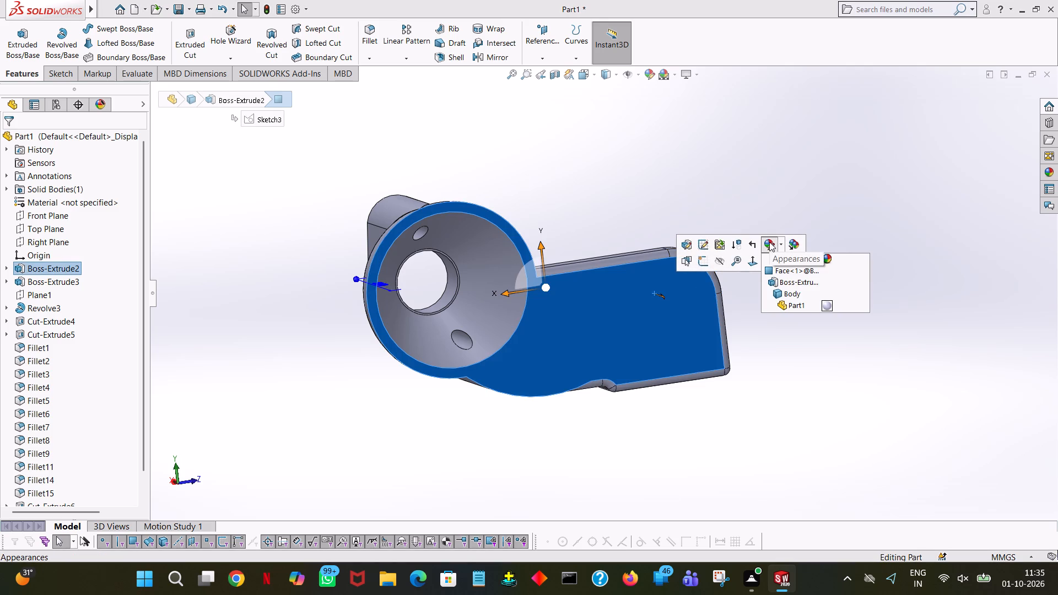
pyautogui.click(775, 269)
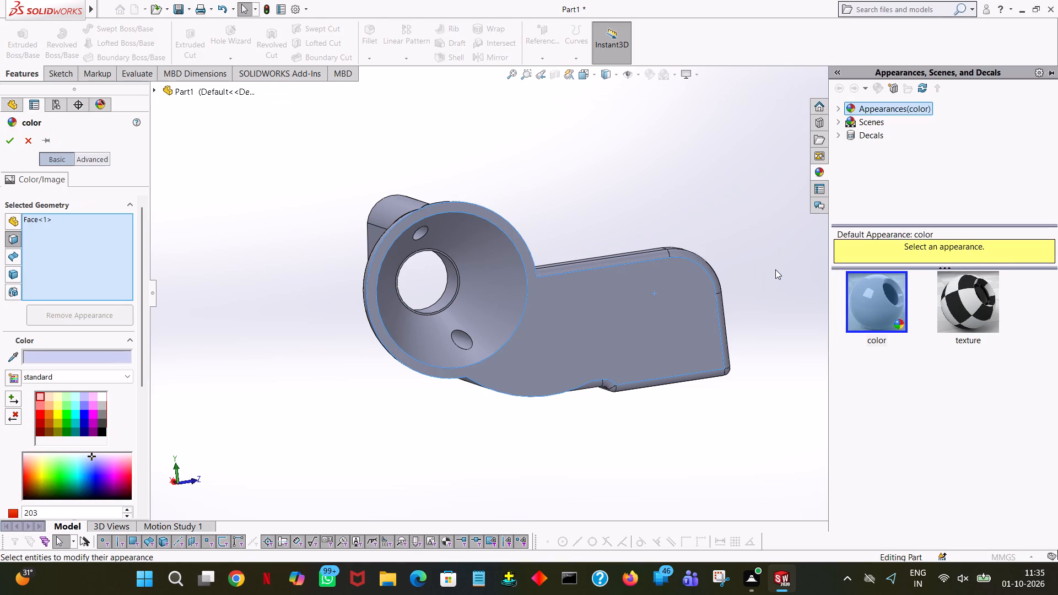
pyautogui.click(43, 403)
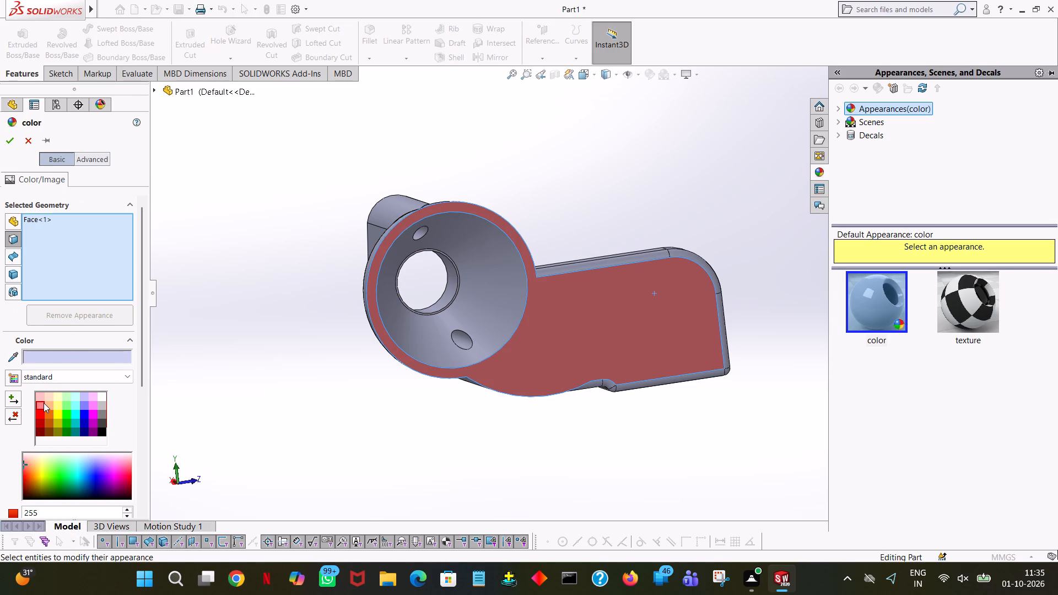
pyautogui.click(47, 417)
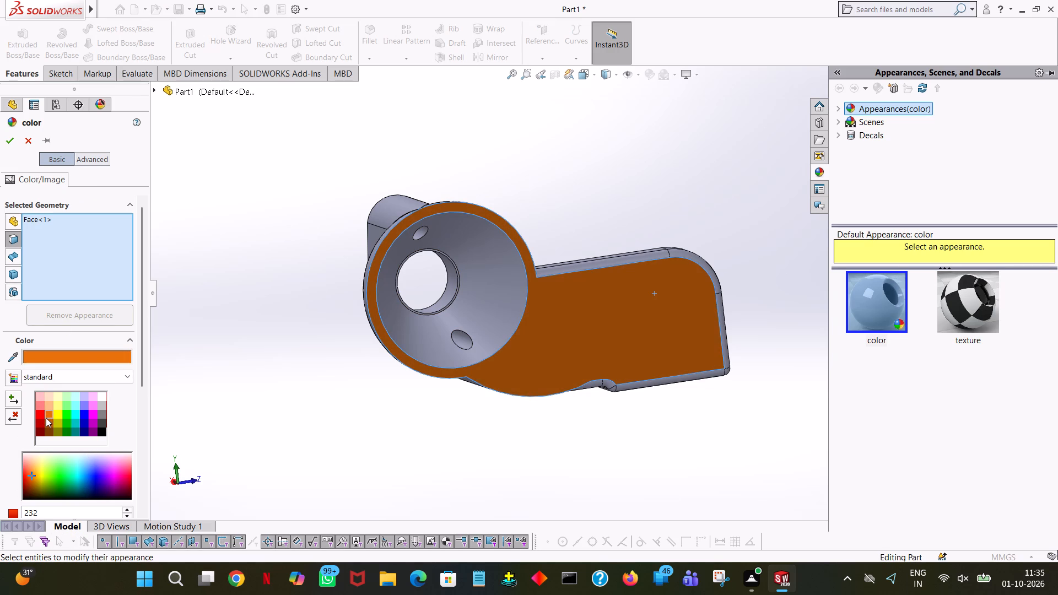
pyautogui.click(70, 415)
pyautogui.click(83, 411)
pyautogui.click(108, 410)
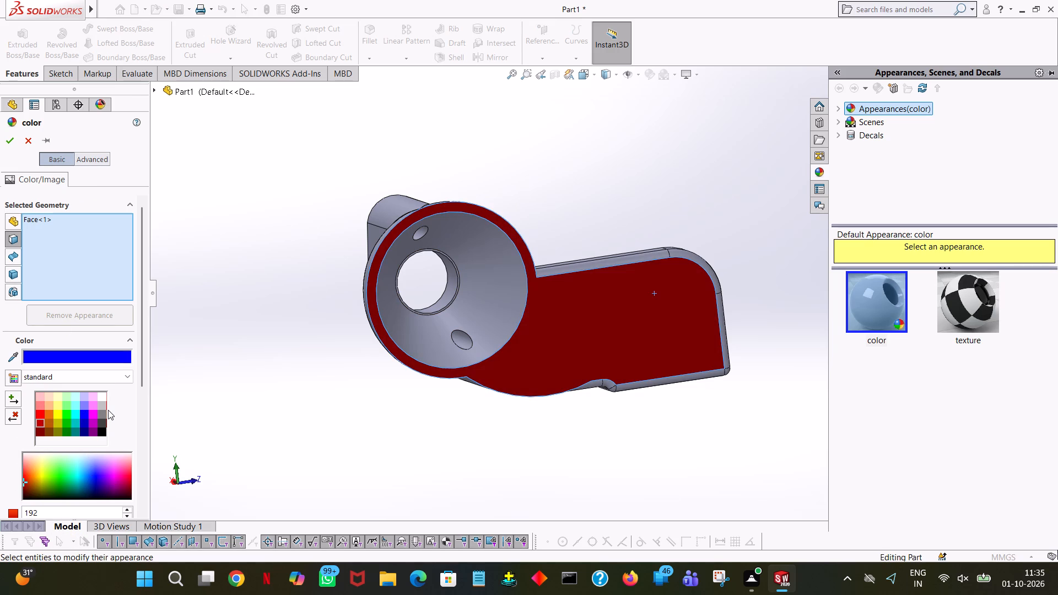
pyautogui.click(104, 402)
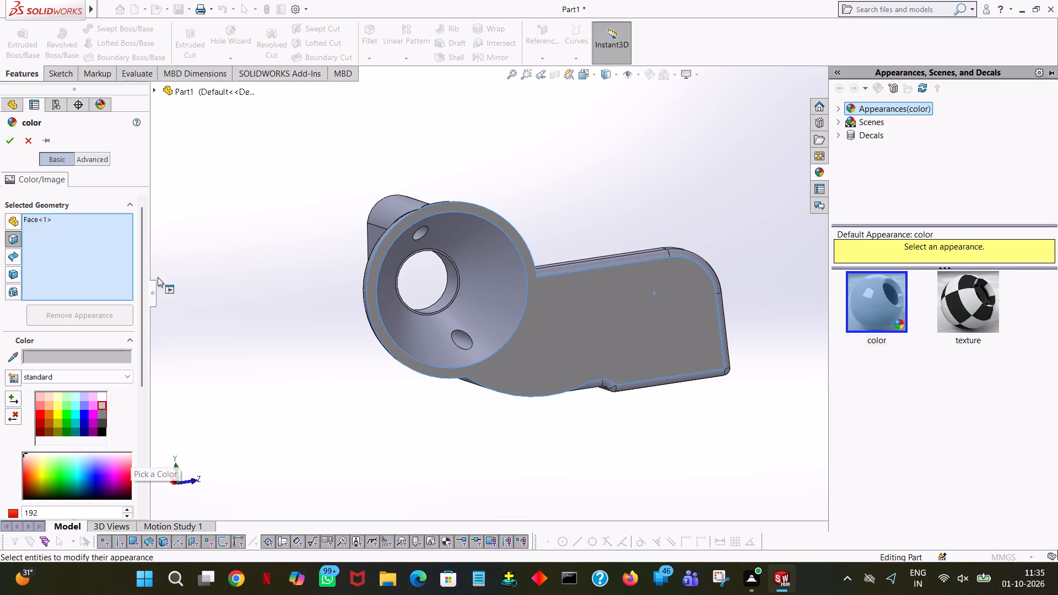
pyautogui.click(9, 146)
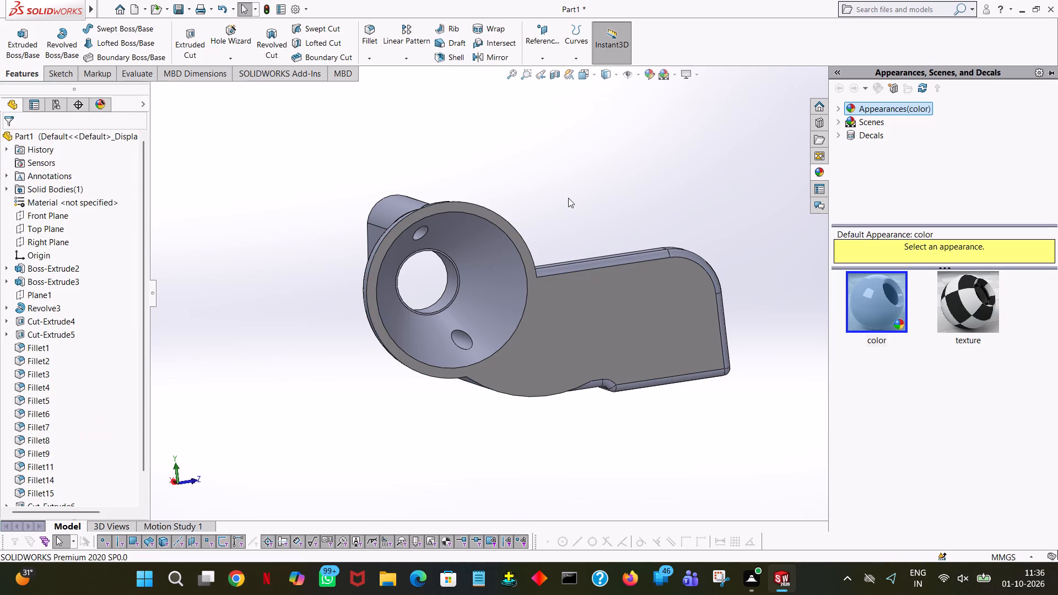
pyautogui.click(568, 198)
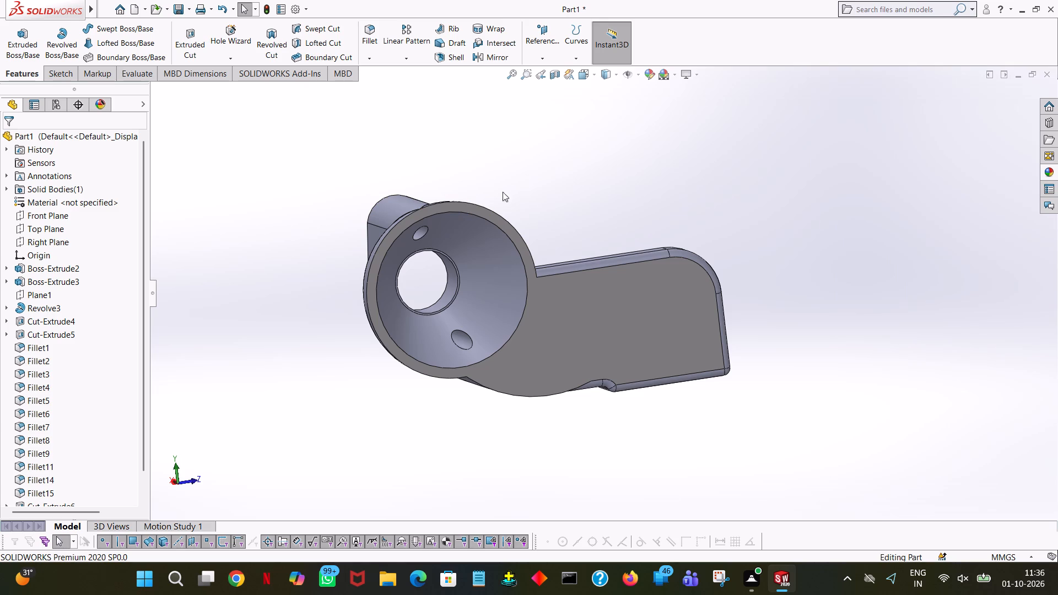
# Apply the standard dark brown colour to the inner face of the hollow dome.
pyautogui.moveTo(582, 217); pyautogui.dragTo(709, 205, button='middle')
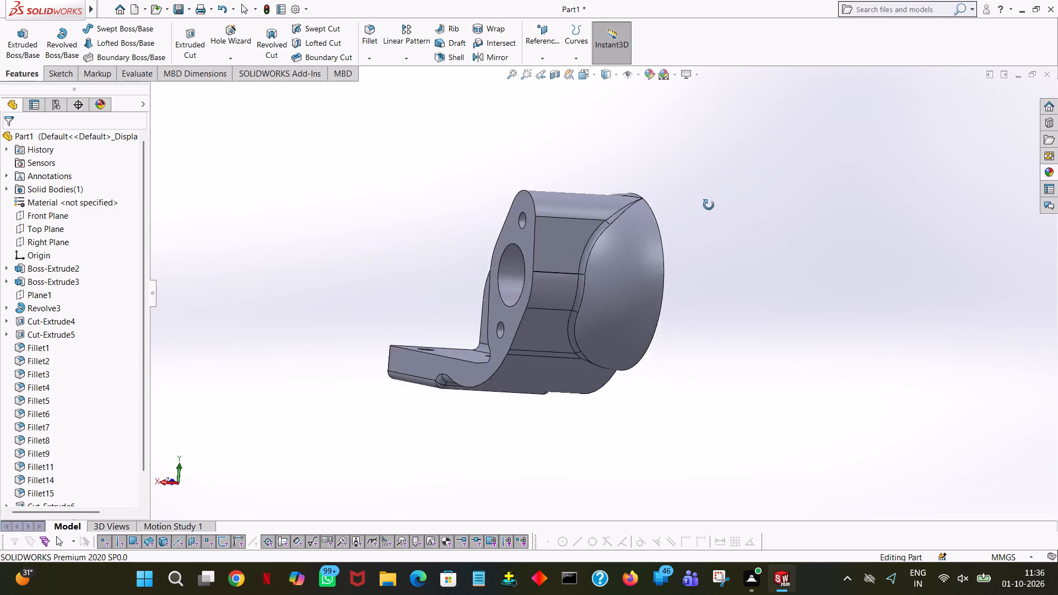
pyautogui.moveTo(709, 205); pyautogui.dragTo(556, 265, button='middle')
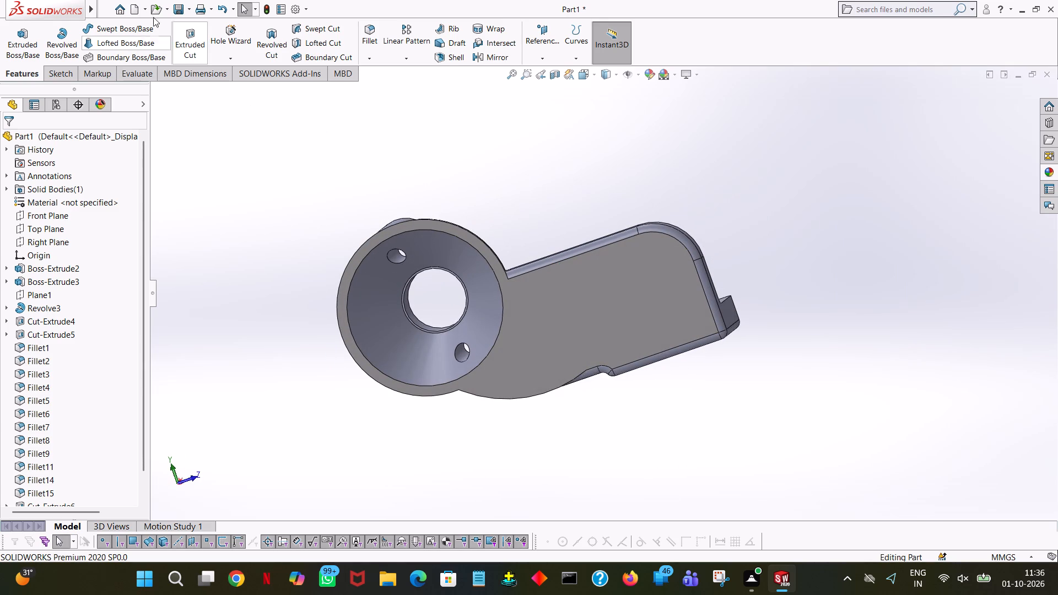
pyautogui.click(382, 313)
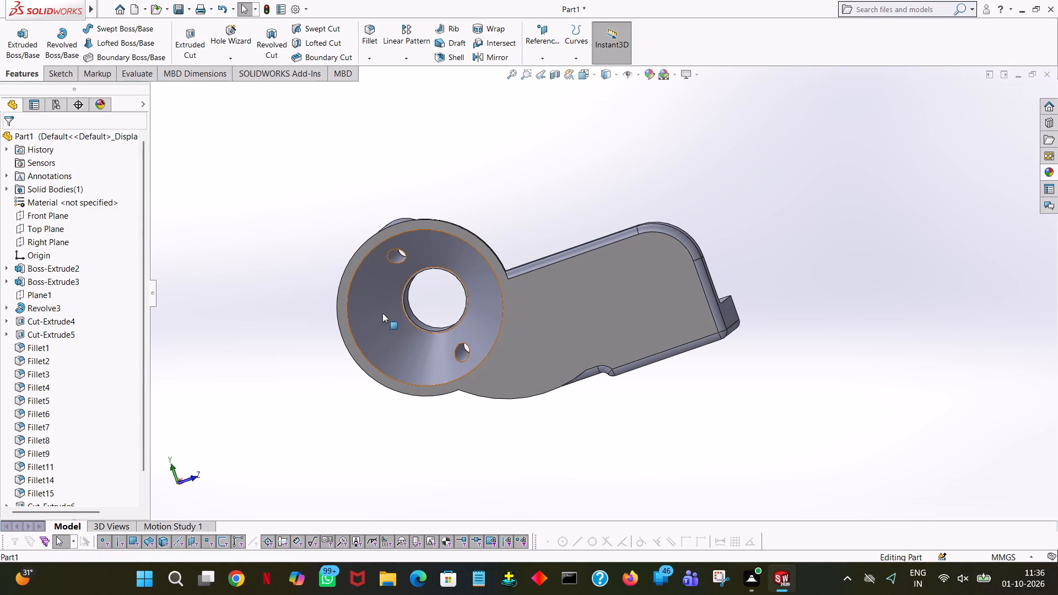
pyautogui.click(498, 262)
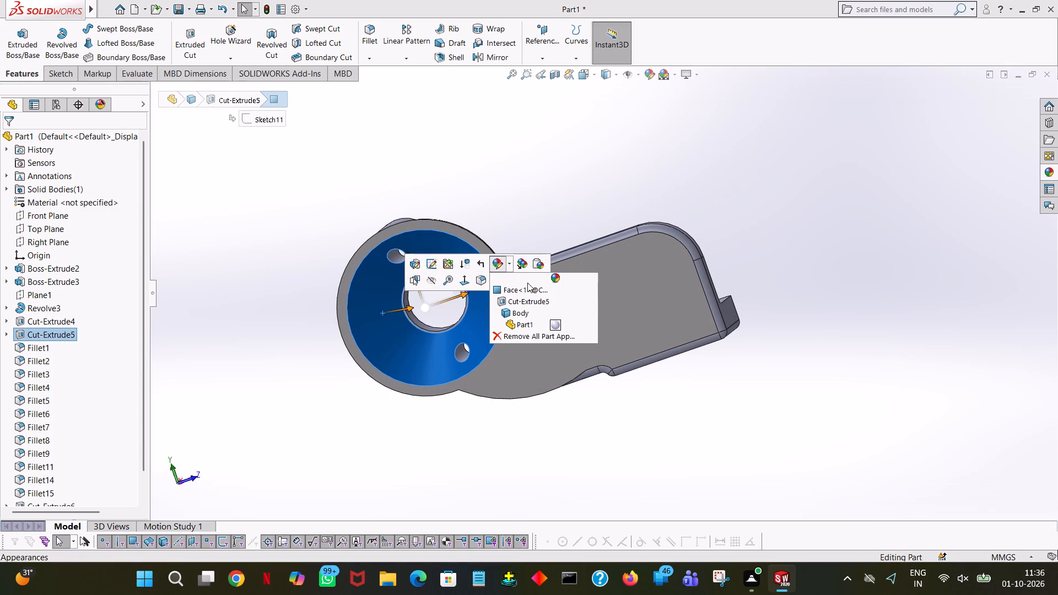
pyautogui.click(529, 287)
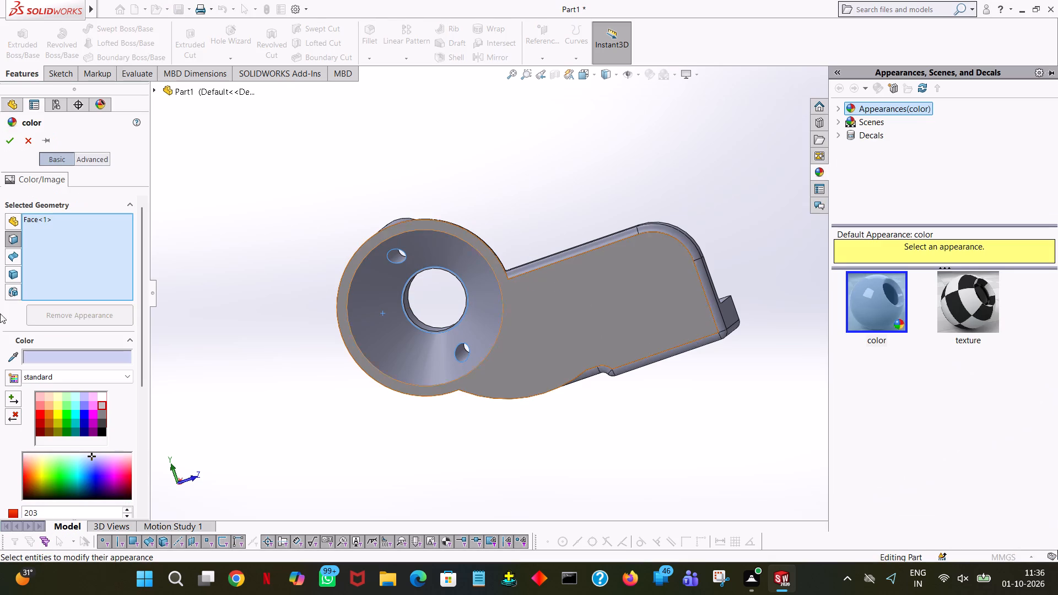
pyautogui.click(51, 428)
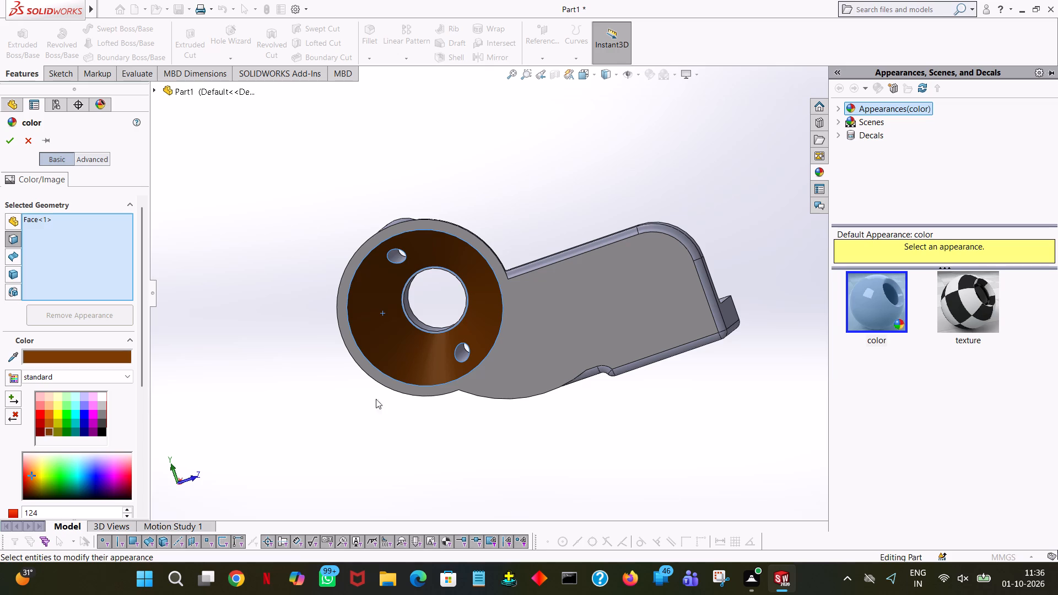
pyautogui.click(11, 146)
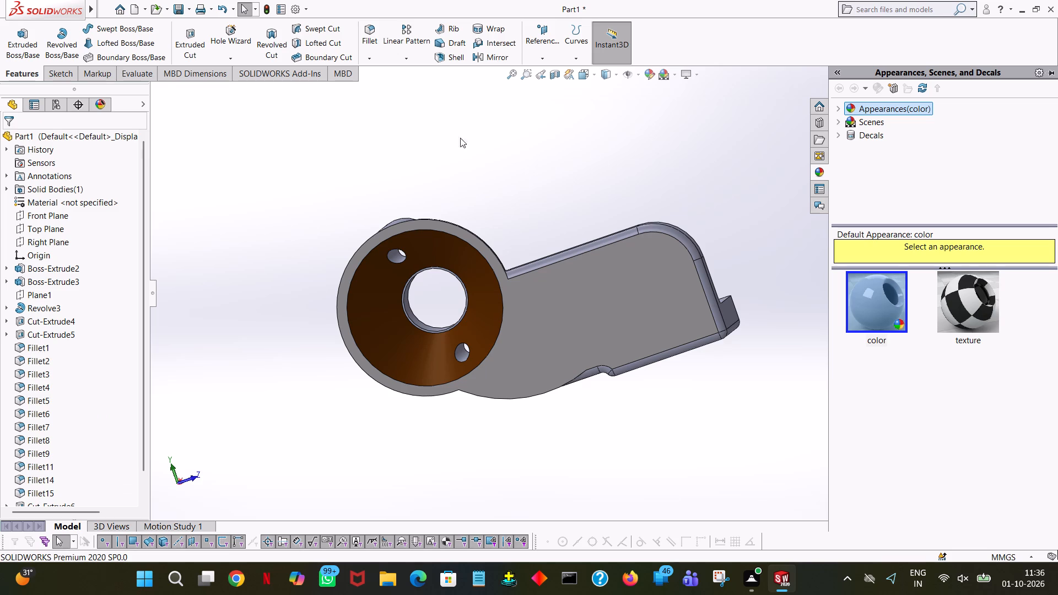
pyautogui.moveTo(398, 167); pyautogui.dragTo(464, 158, button='middle')
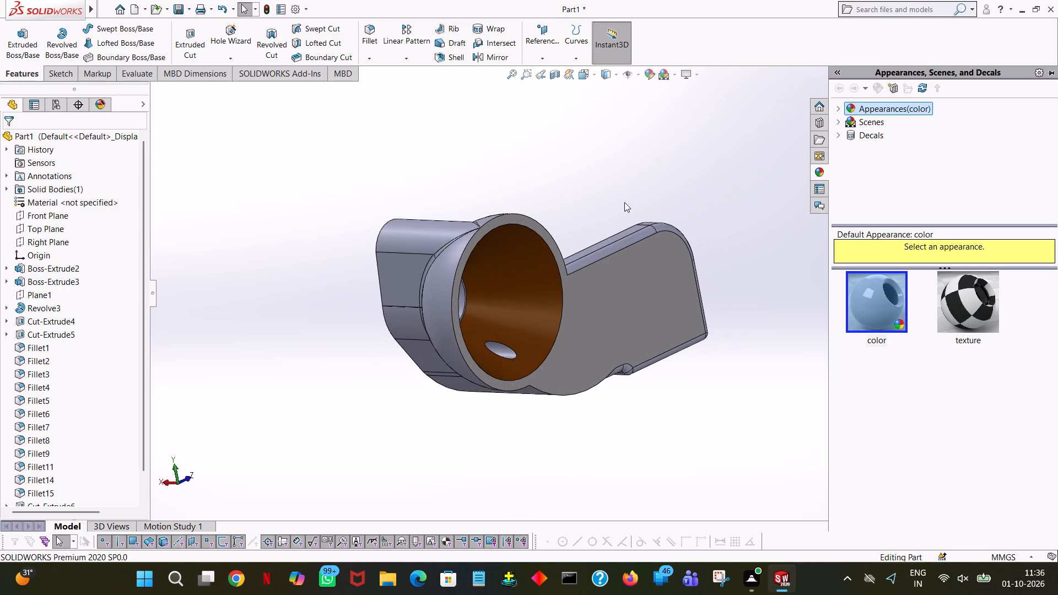
pyautogui.click(576, 125)
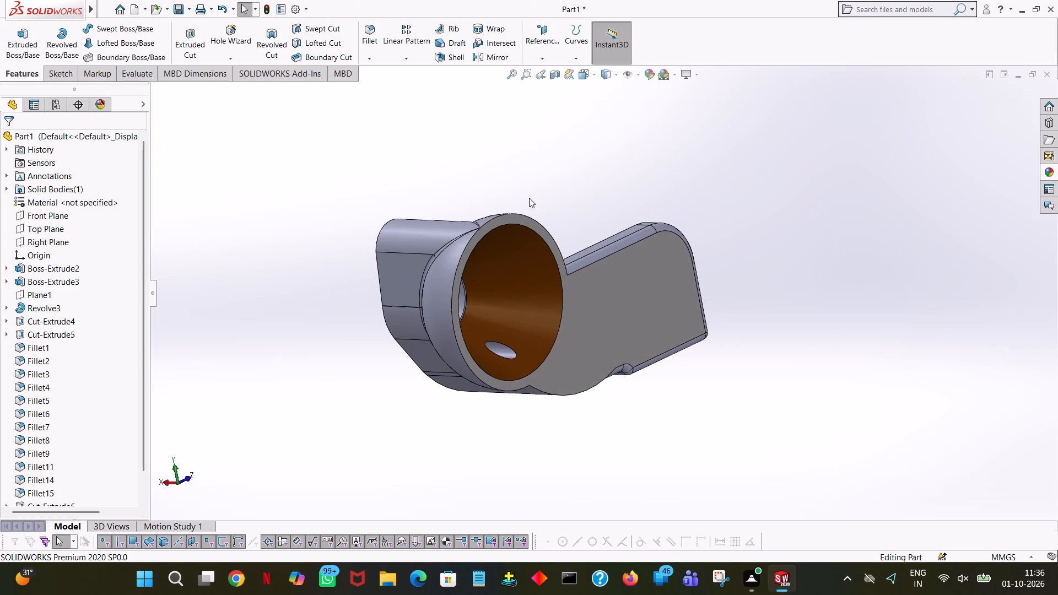
# Apply the standard black colour to the flat flange face that continues along the edge of the base plate.
pyautogui.moveTo(608, 187); pyautogui.dragTo(757, 318, button='middle')
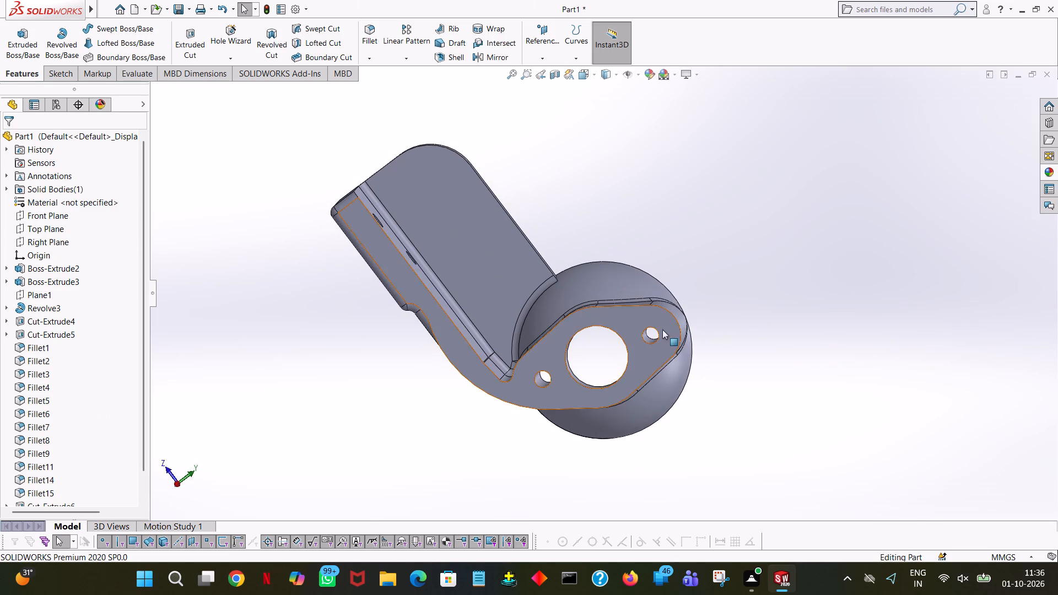
pyautogui.click(631, 328)
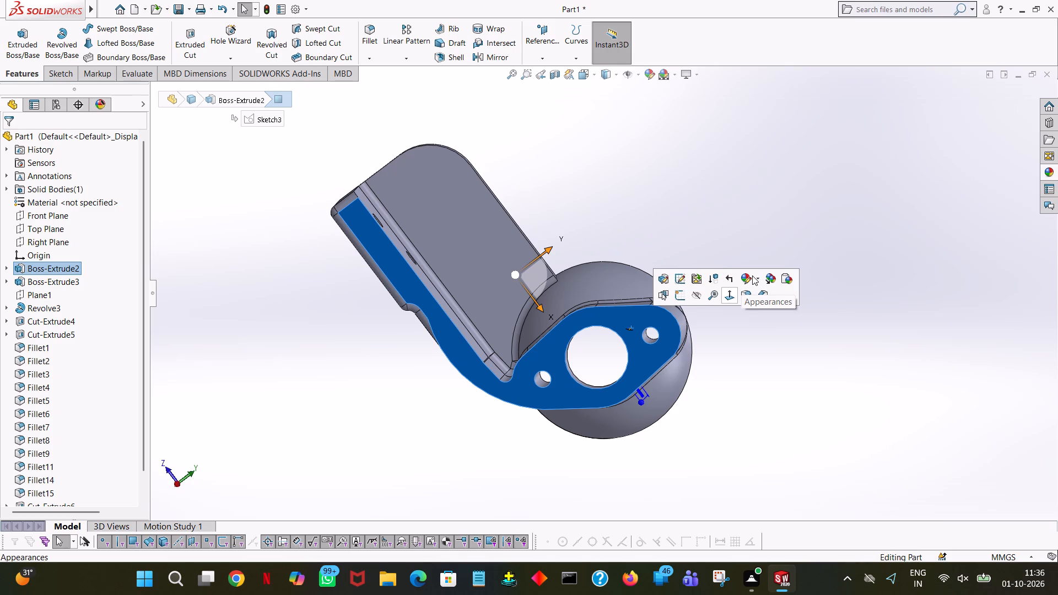
pyautogui.click(752, 275)
pyautogui.click(757, 302)
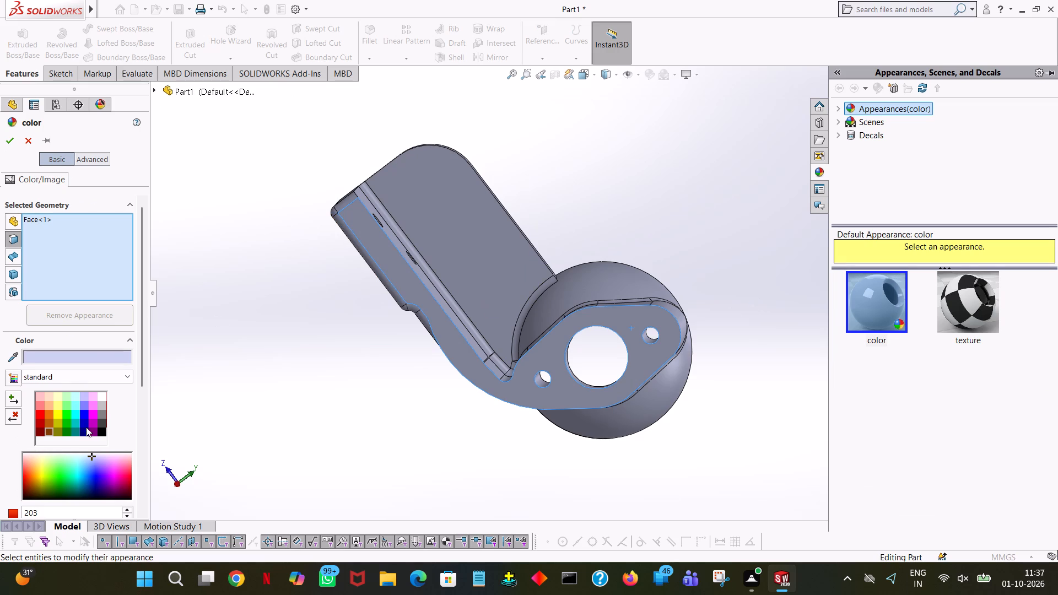
pyautogui.click(102, 431)
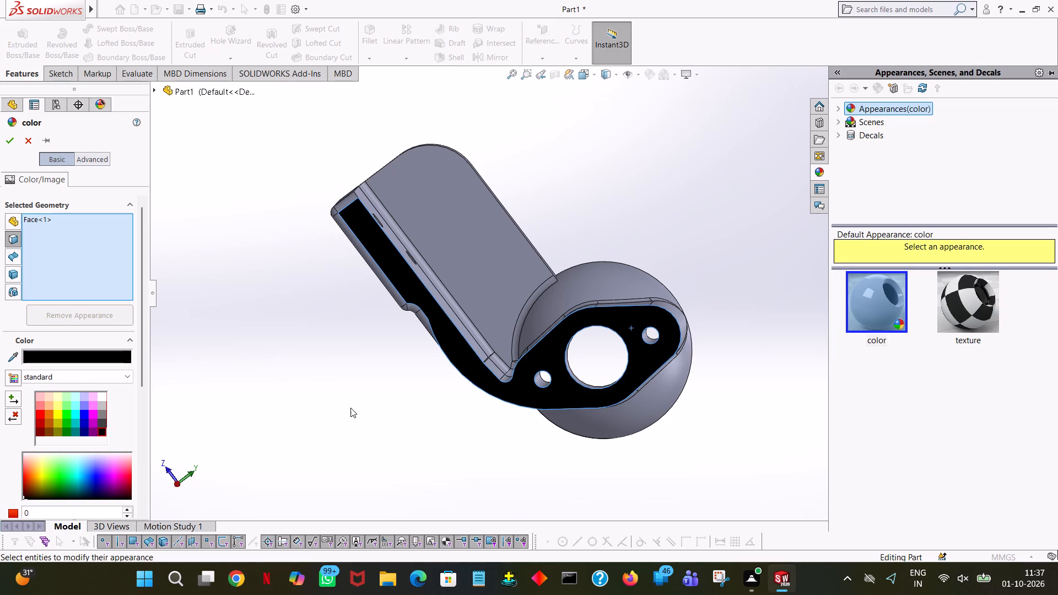
pyautogui.moveTo(369, 403); pyautogui.dragTo(293, 287, button='middle')
pyautogui.click(7, 140)
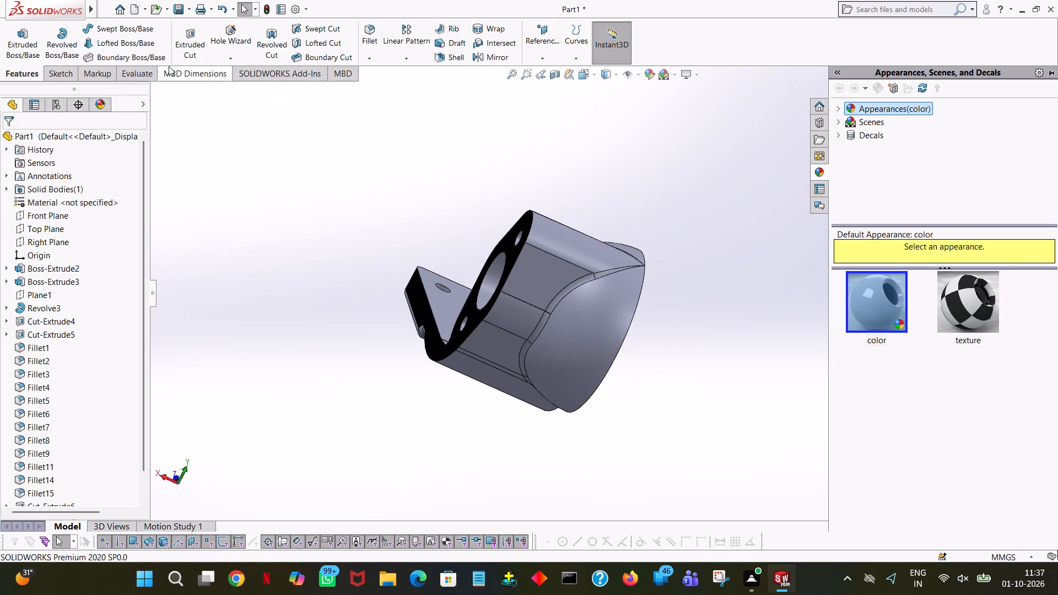
# Apply the standard bright yellow colour to the base plate's inner face with the two holes and the narrow flat face adjoining it.
pyautogui.moveTo(693, 359); pyautogui.dragTo(521, 187, button='middle')
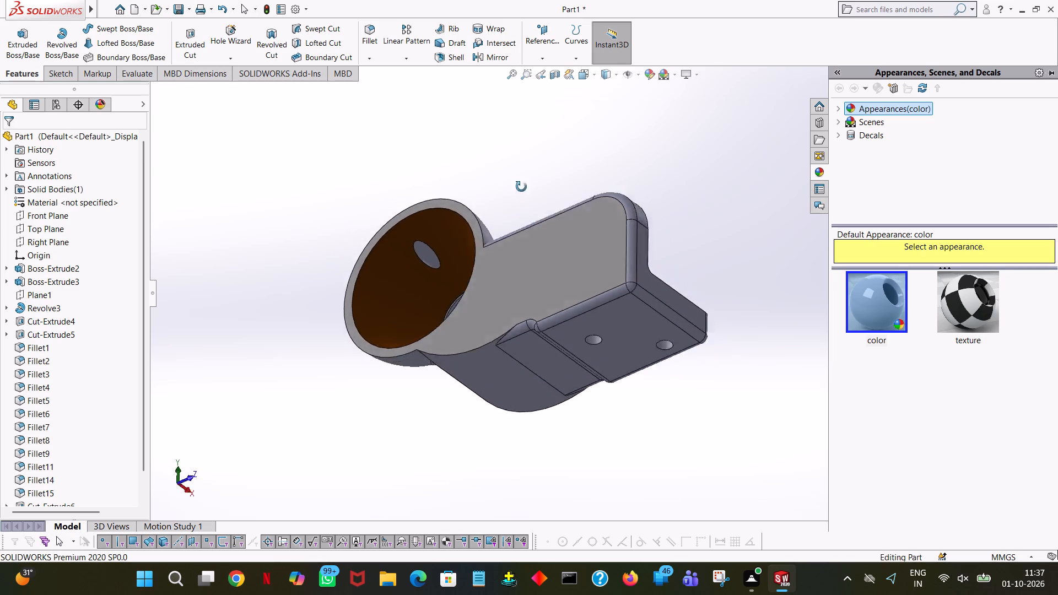
pyautogui.moveTo(521, 187); pyautogui.dragTo(558, 335, button='middle')
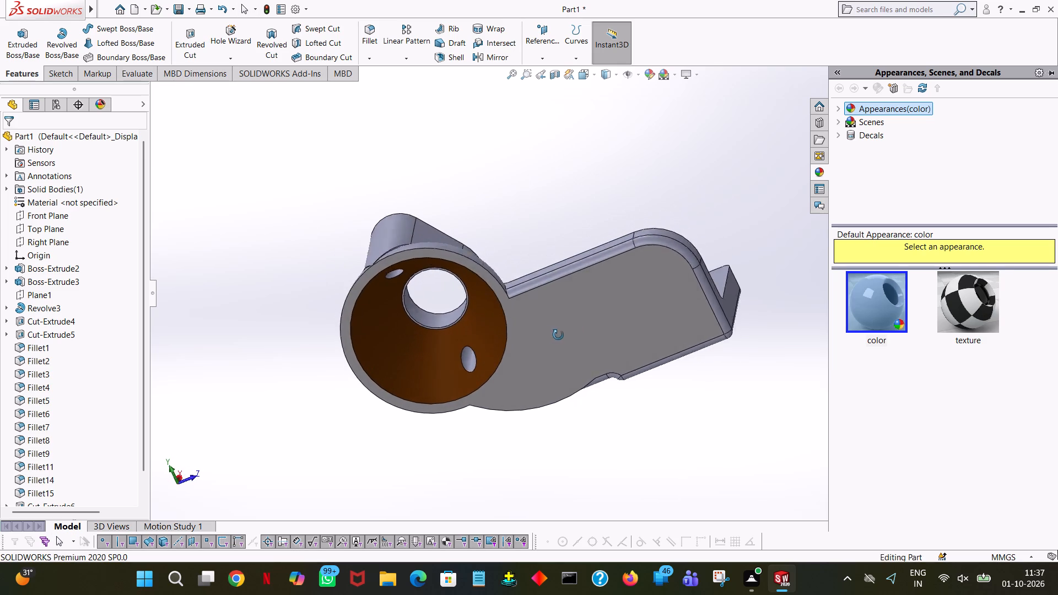
pyautogui.moveTo(558, 335); pyautogui.dragTo(446, 466, button='middle')
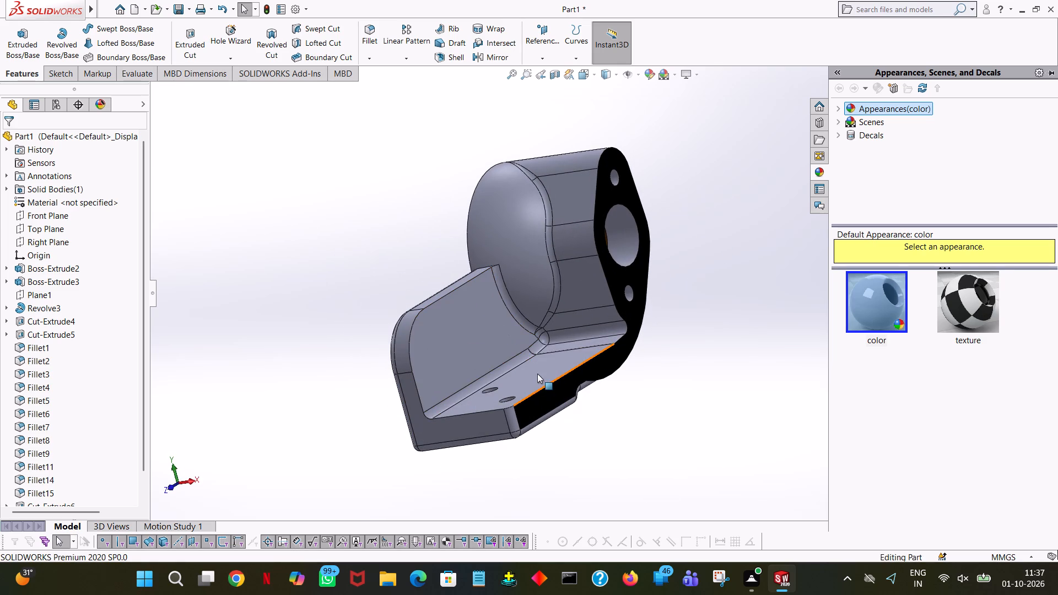
pyautogui.click(537, 374)
pyautogui.click(653, 326)
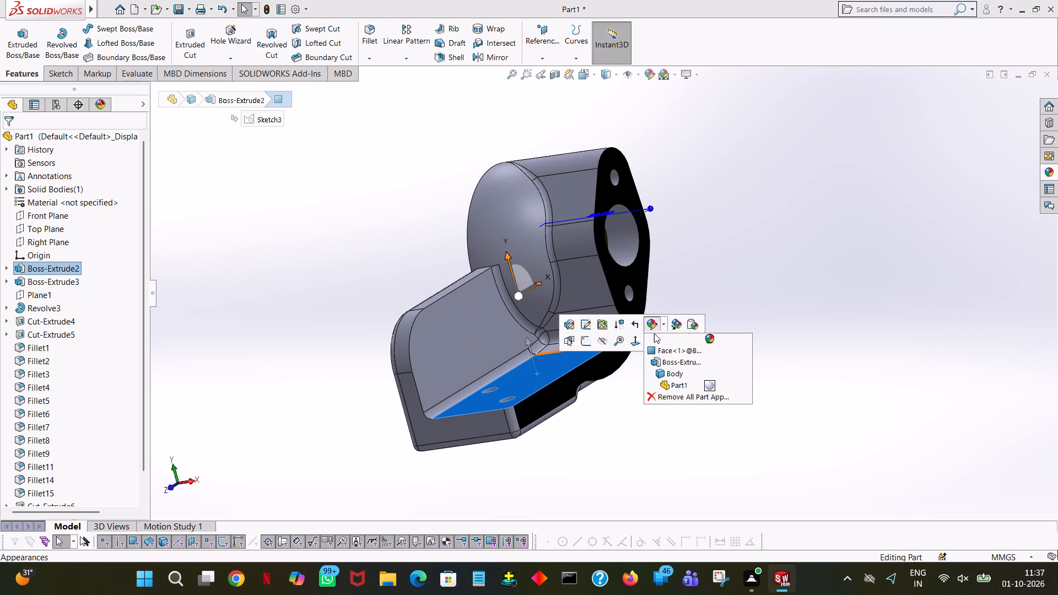
pyautogui.click(654, 351)
pyautogui.moveTo(681, 268); pyautogui.dragTo(683, 365, button='middle')
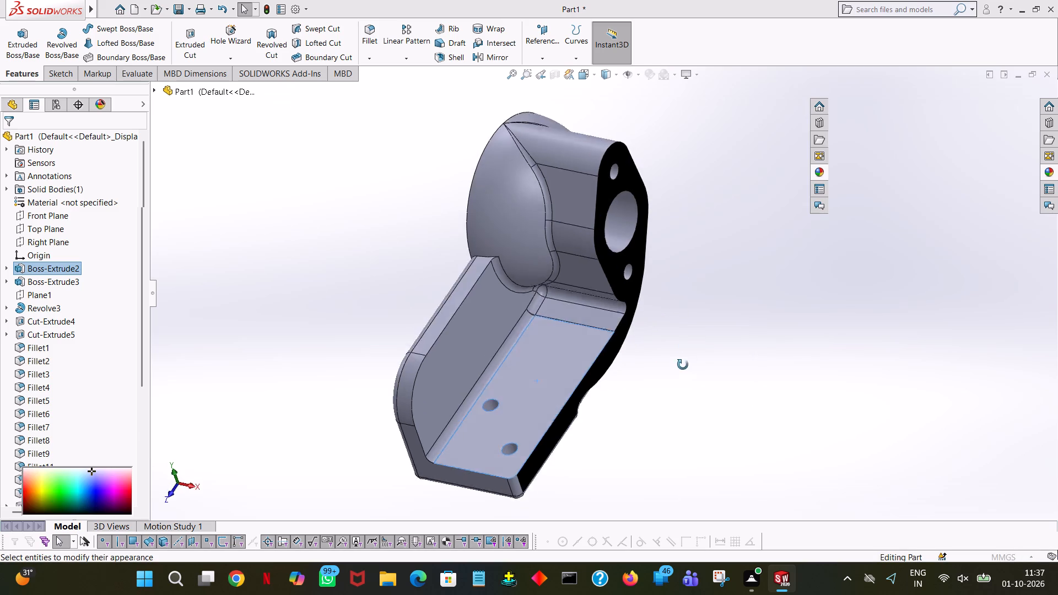
pyautogui.moveTo(683, 365); pyautogui.dragTo(686, 423, button='middle')
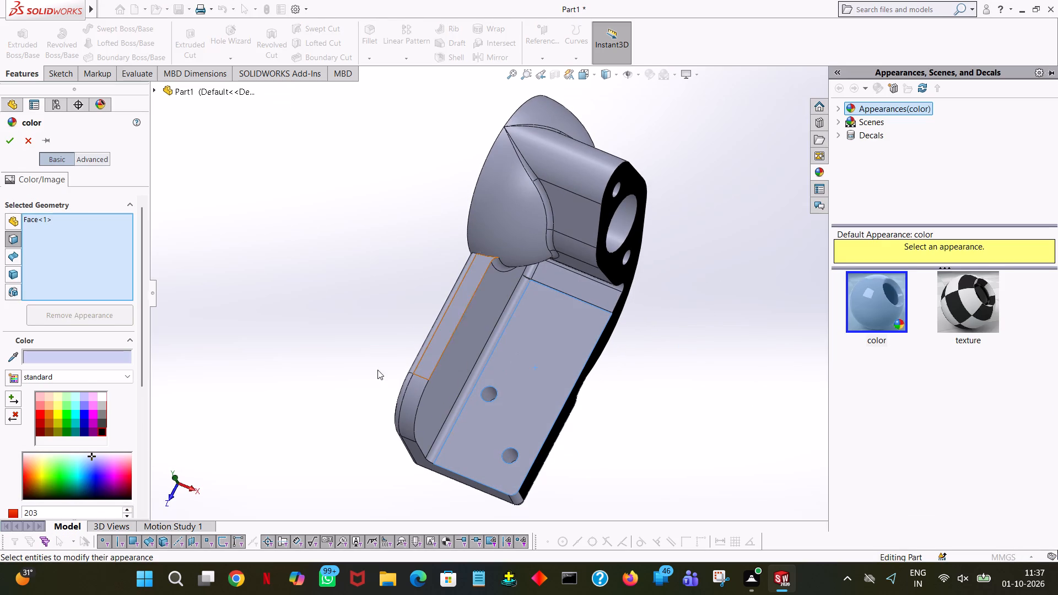
pyautogui.click(55, 413)
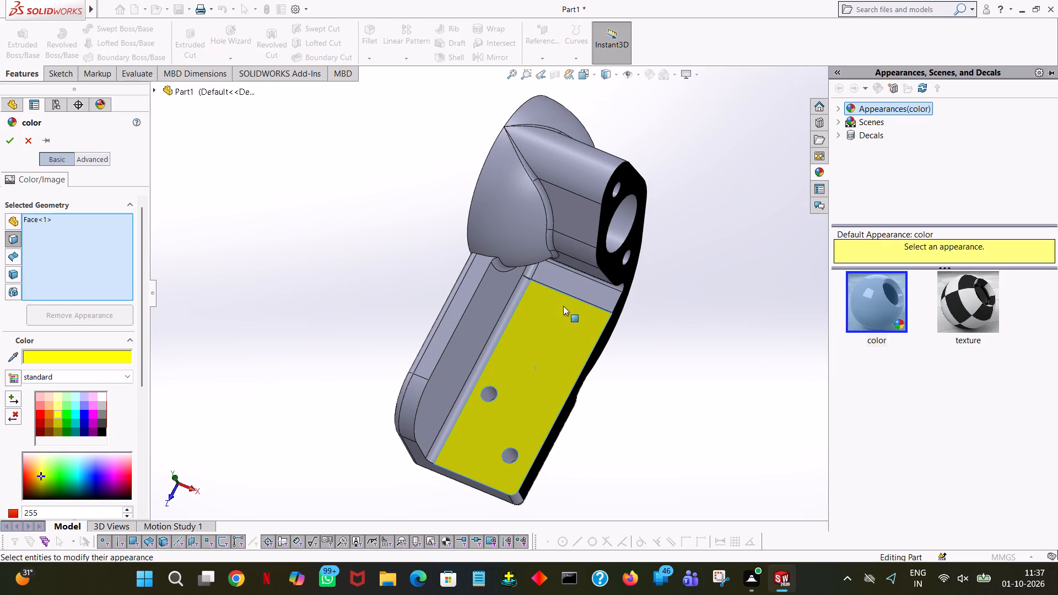
pyautogui.click(596, 294)
pyautogui.moveTo(631, 271); pyautogui.dragTo(660, 143, button='middle')
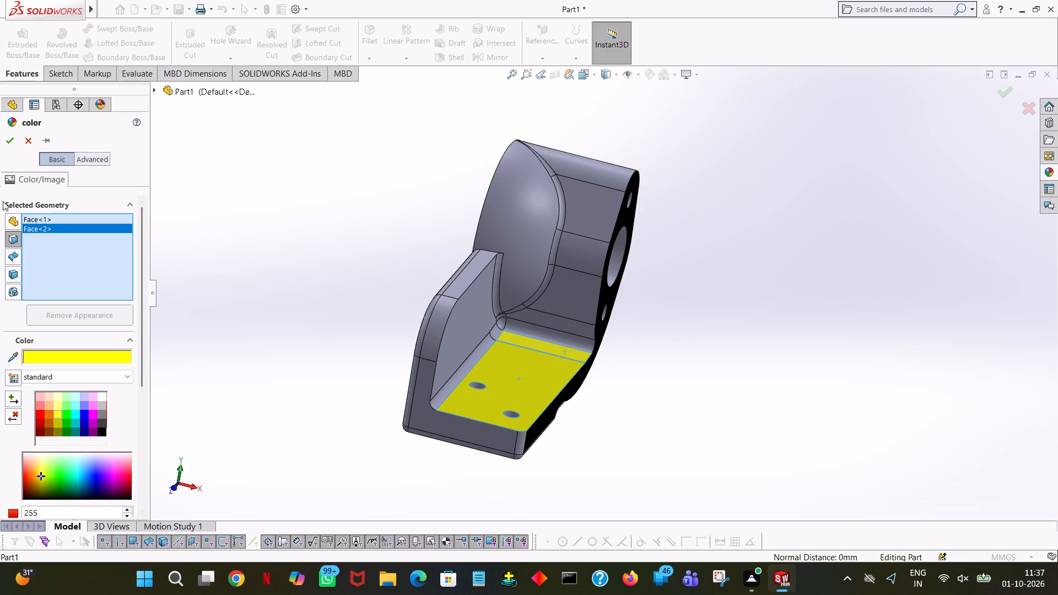
pyautogui.click(9, 142)
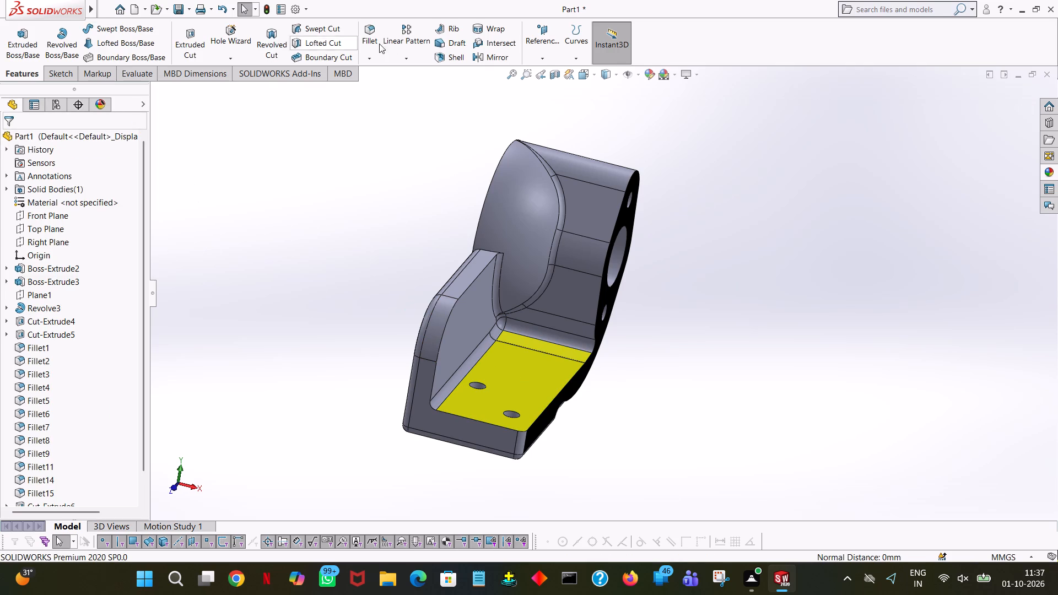
# Apply the standard bright red colour to the base plate's two inner fillets, along the flange block and side wall, and the block's two middle side faces.
pyautogui.click(563, 342)
pyautogui.click(678, 291)
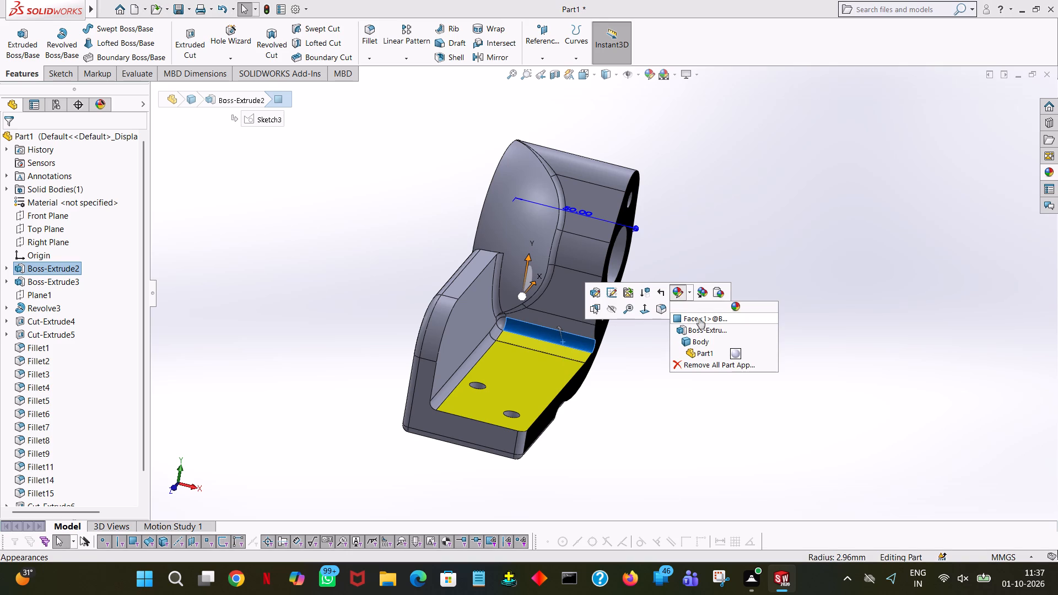
pyautogui.click(699, 318)
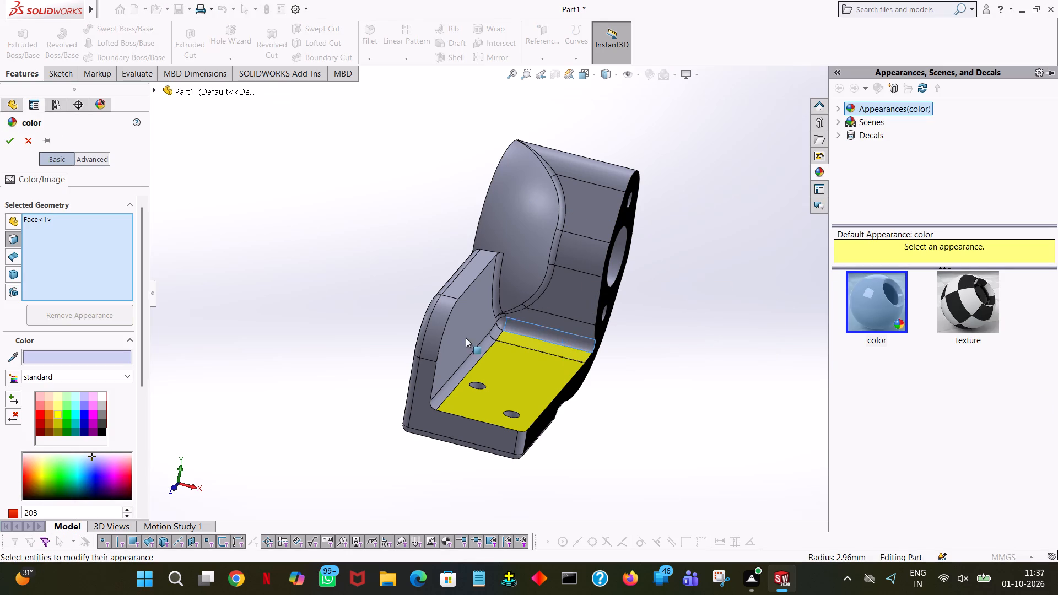
pyautogui.click(38, 431)
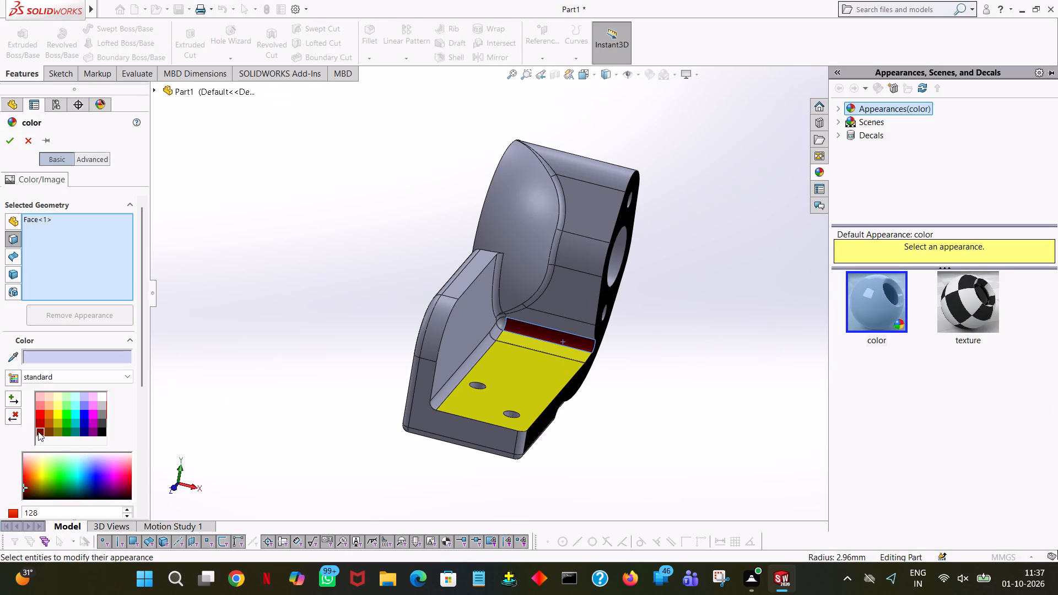
pyautogui.click(41, 419)
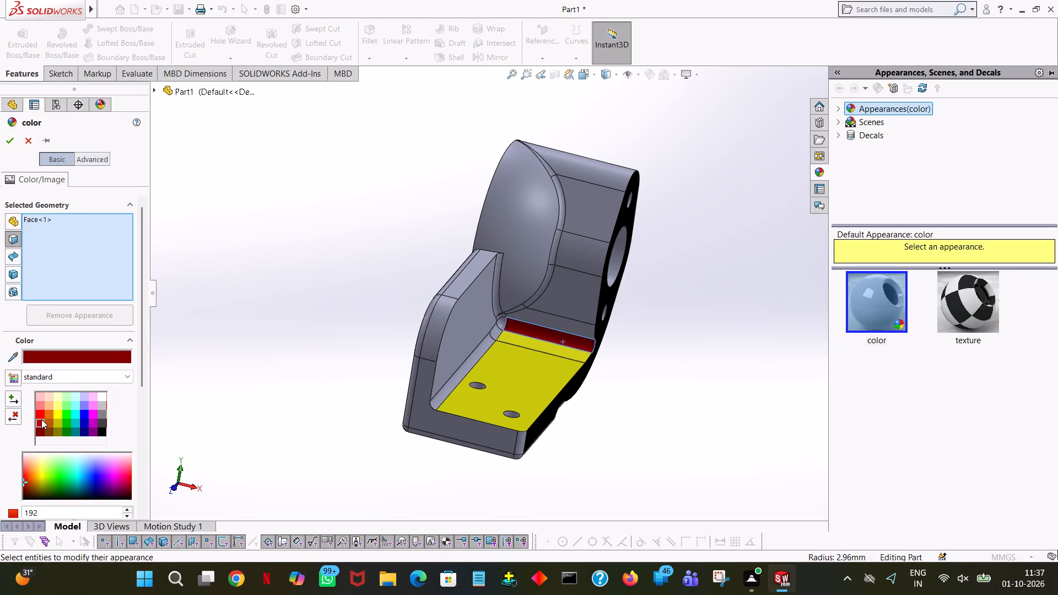
pyautogui.click(41, 414)
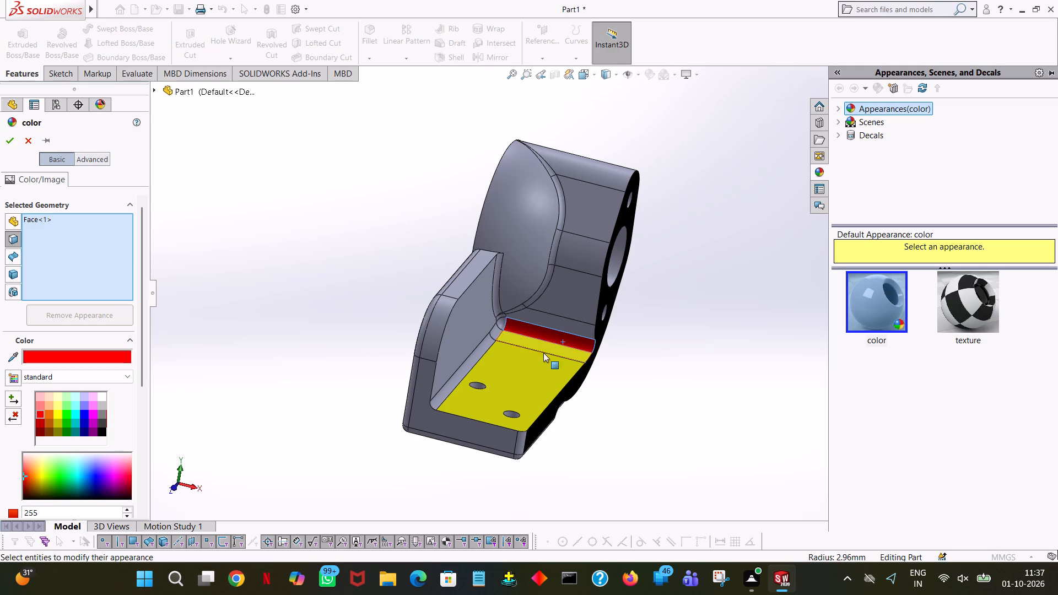
pyautogui.click(483, 347)
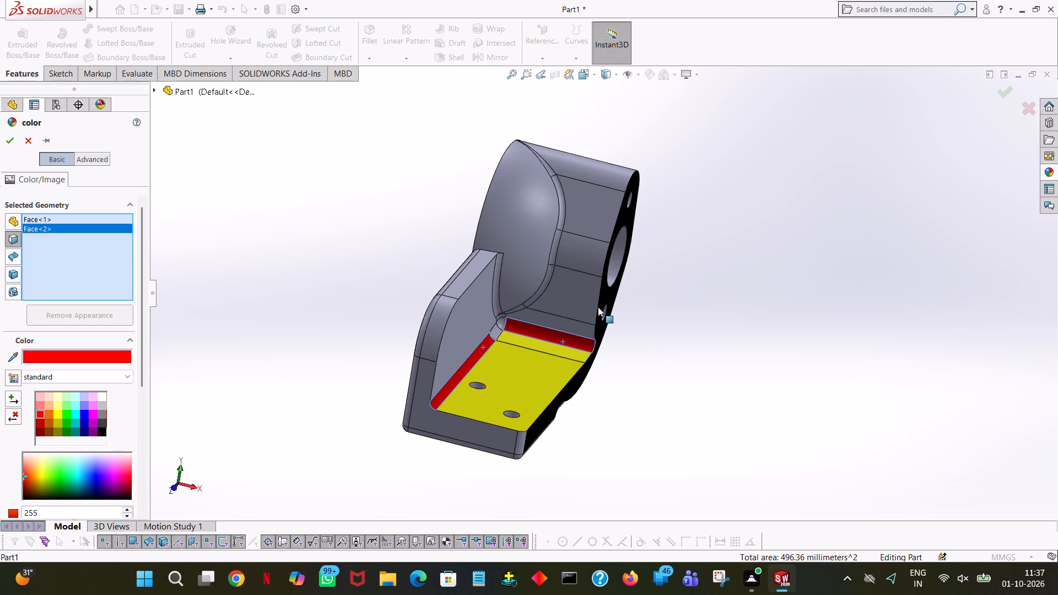
pyautogui.moveTo(717, 333); pyautogui.dragTo(696, 287, button='middle')
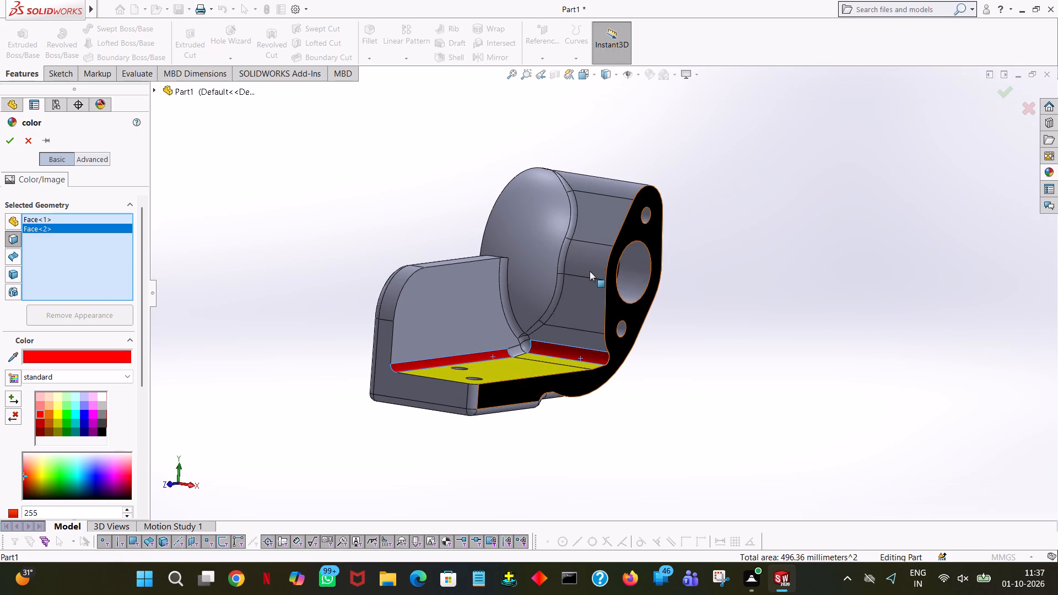
pyautogui.click(589, 271)
pyautogui.moveTo(785, 309); pyautogui.dragTo(647, 302, button='middle')
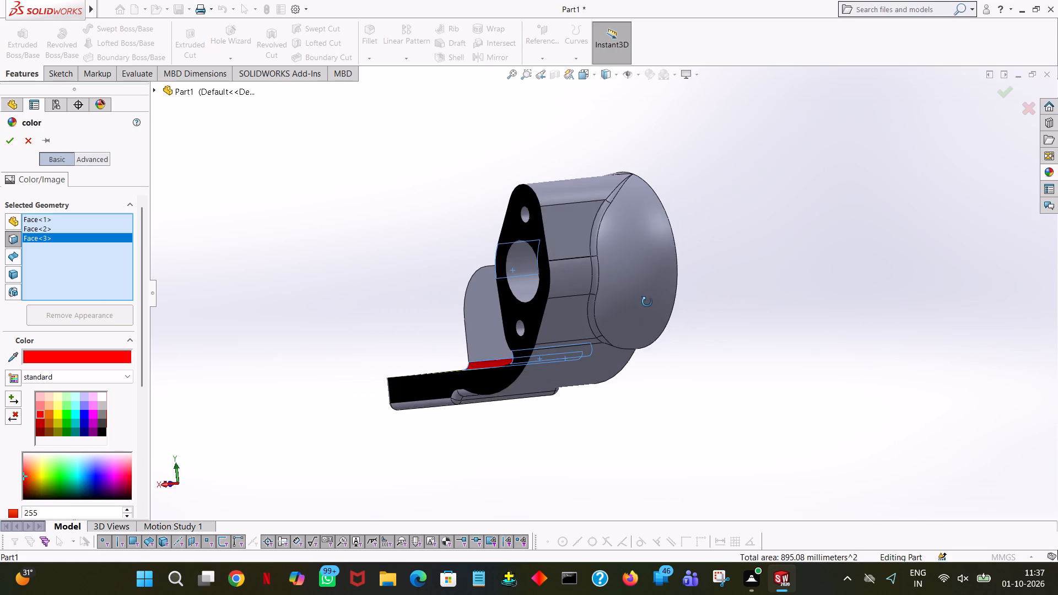
pyautogui.moveTo(647, 302); pyautogui.dragTo(654, 288, button='middle')
pyautogui.click(584, 264)
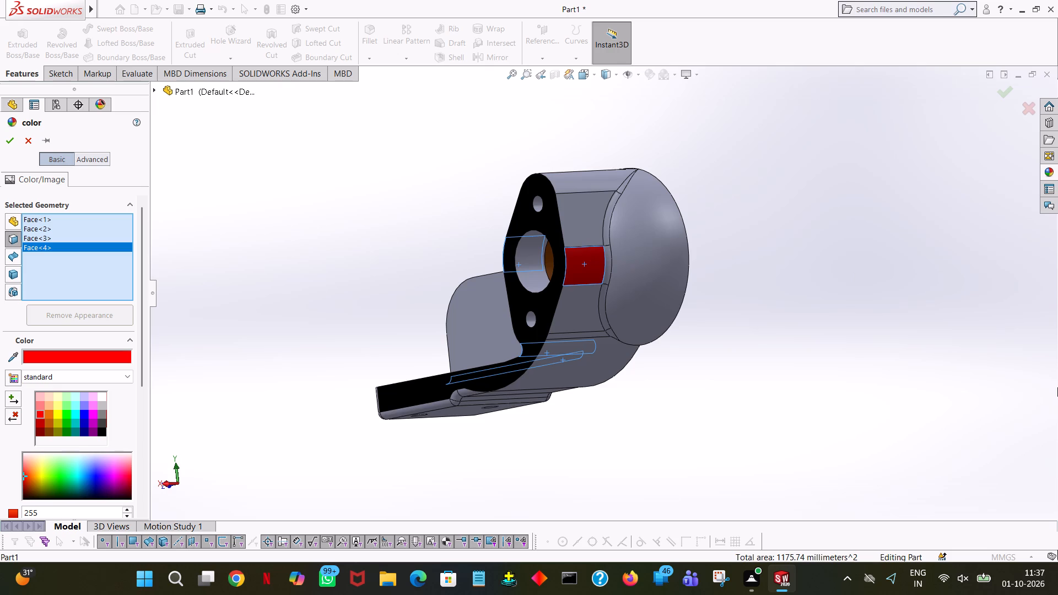
pyautogui.click(7, 139)
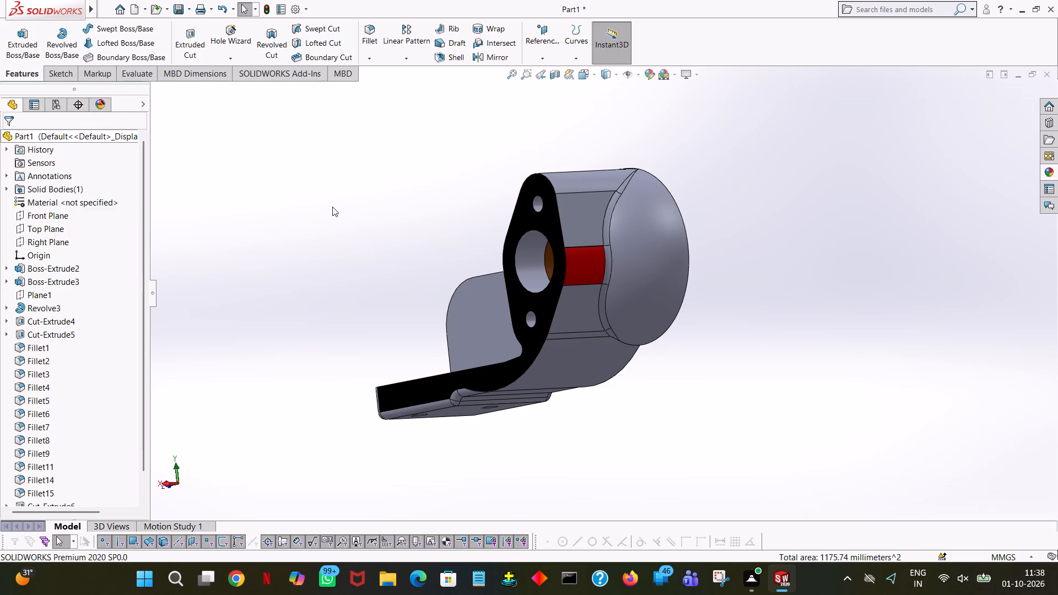
# Apply the standard dark blue colour to the flat top edge face of the side wall.
pyautogui.moveTo(868, 316); pyautogui.dragTo(1057, 513, button='middle')
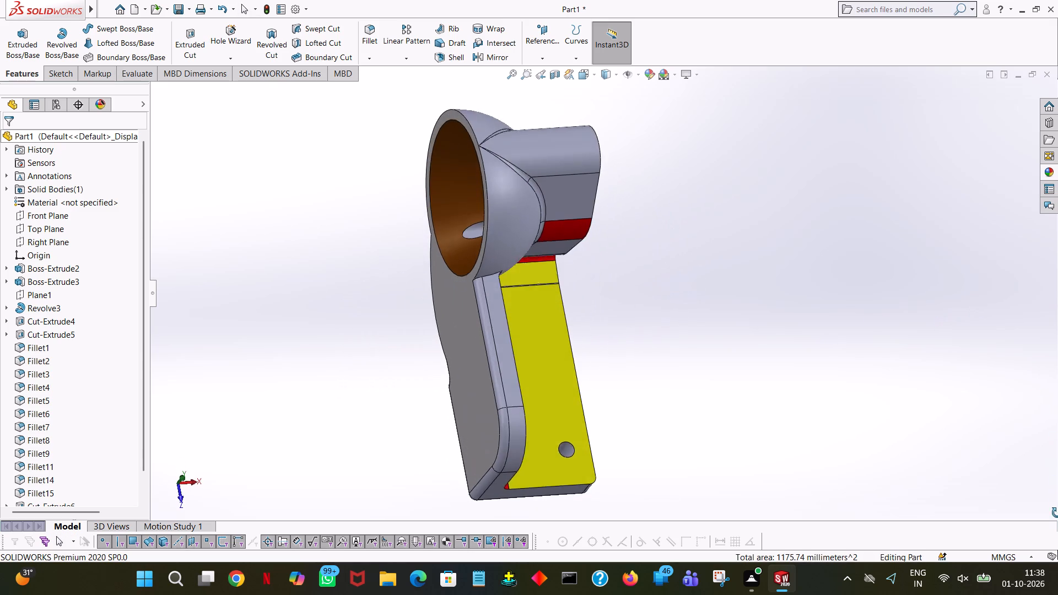
pyautogui.moveTo(1057, 513); pyautogui.dragTo(1057, 517, button='middle')
pyautogui.moveTo(564, 341); pyautogui.dragTo(562, 246, button='middle')
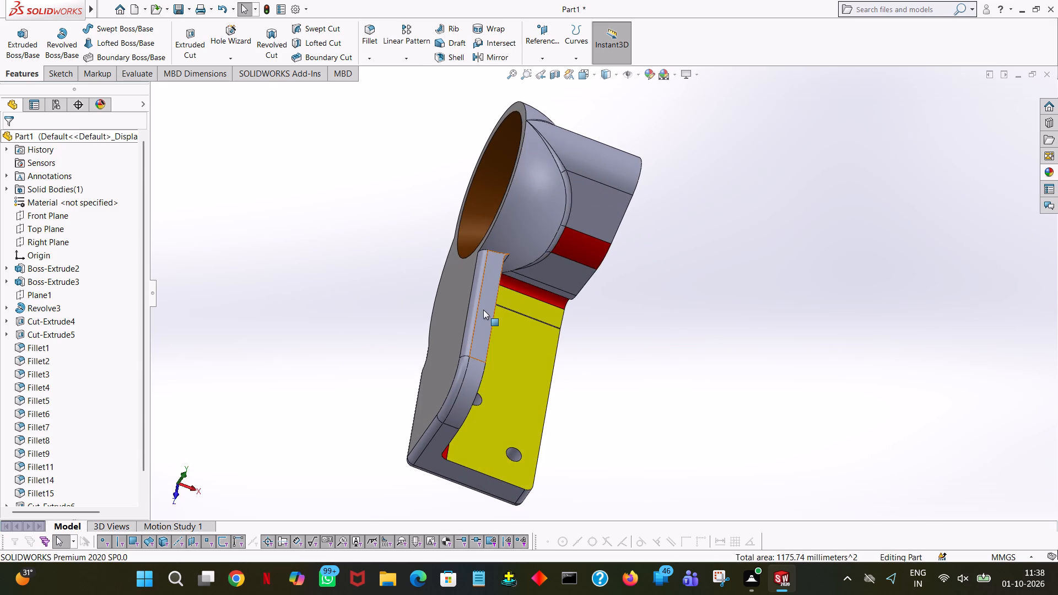
pyautogui.click(483, 310)
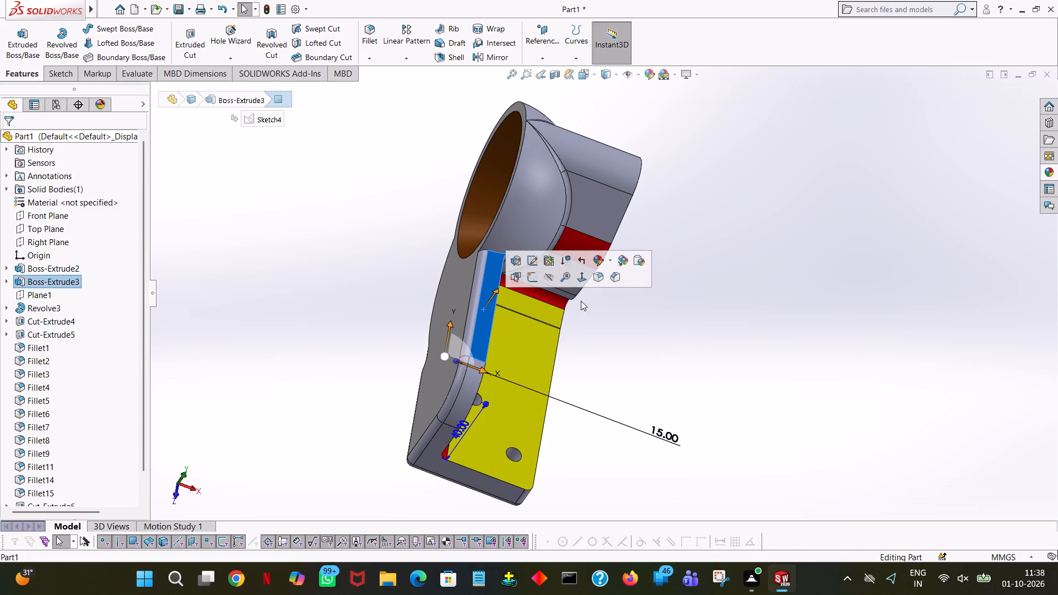
pyautogui.click(601, 262)
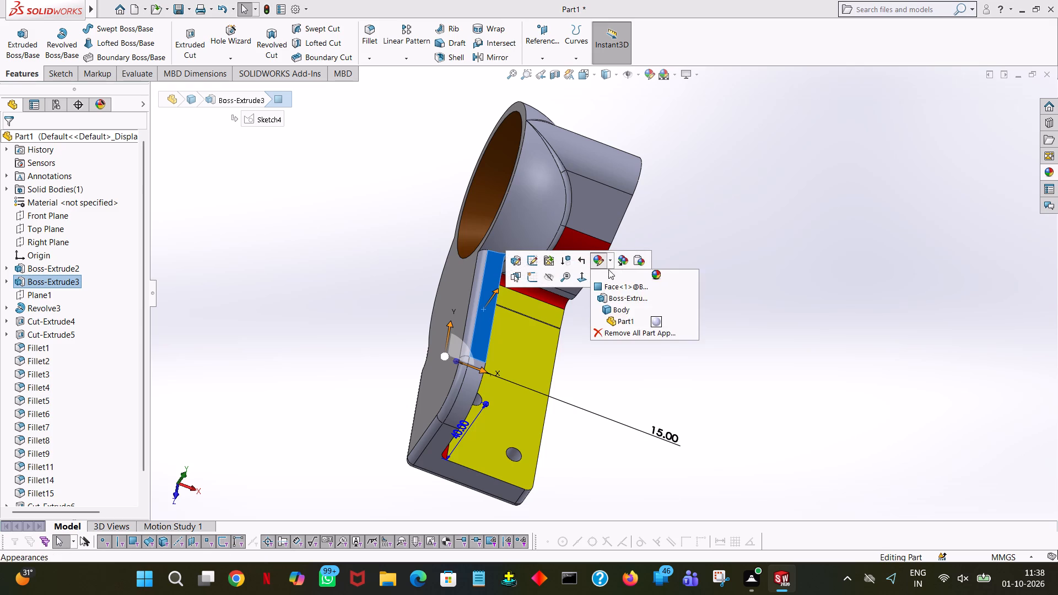
pyautogui.click(617, 286)
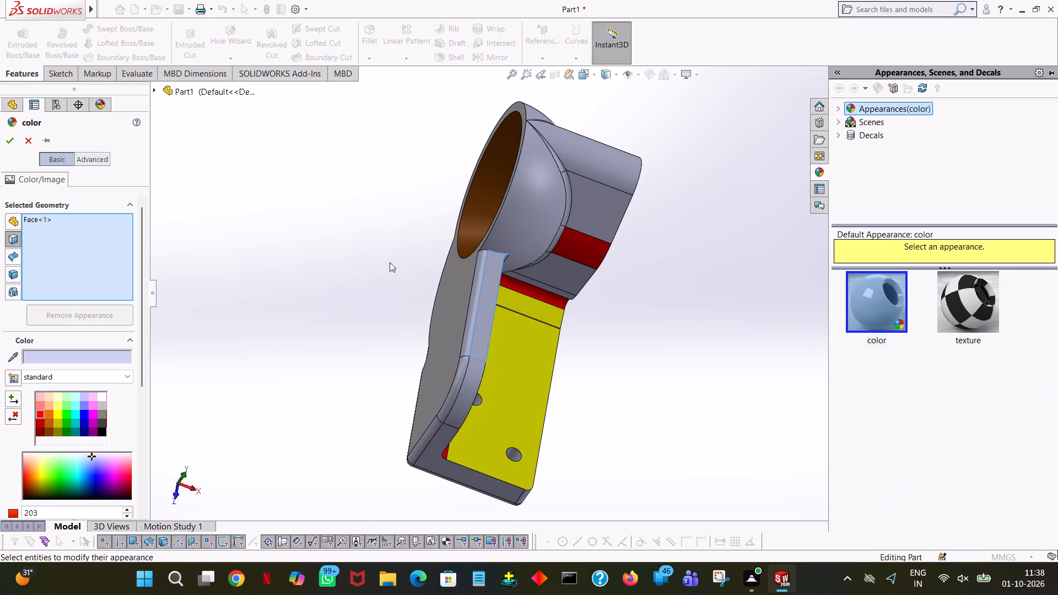
pyautogui.click(87, 421)
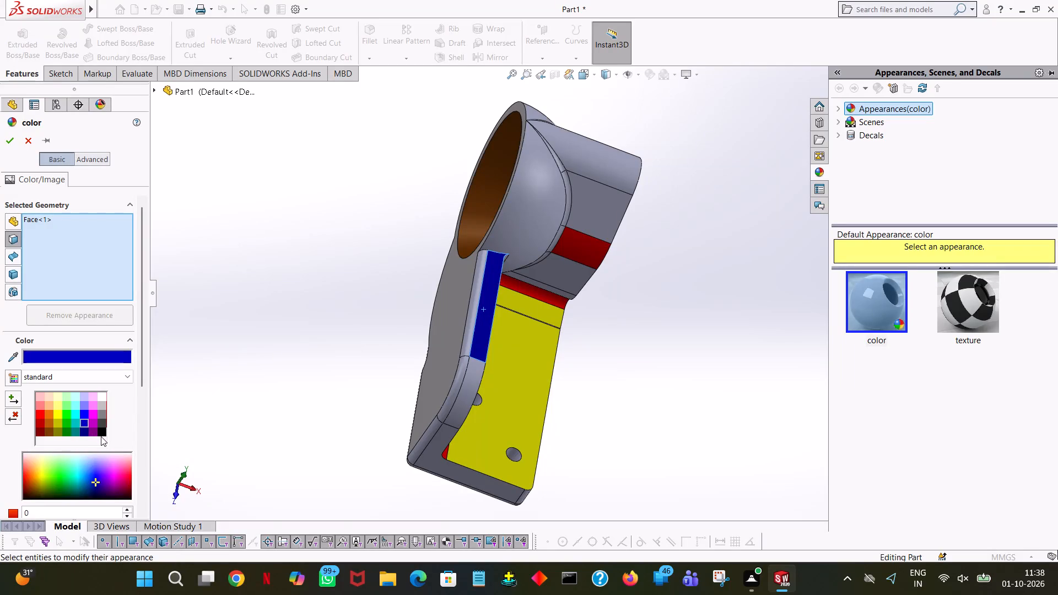
# Extend the dark blue colour to the short fillet and corner patch beside the flange block, and to the block's two upper side faces.
pyautogui.moveTo(681, 497); pyautogui.dragTo(671, 443, button='middle')
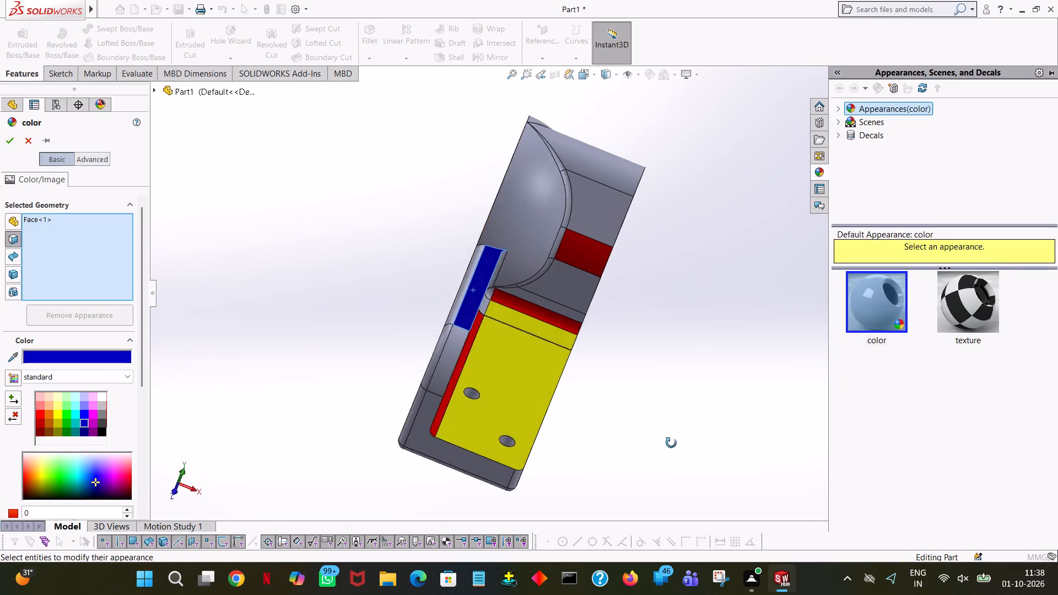
pyautogui.moveTo(671, 443); pyautogui.dragTo(806, 520, button='middle')
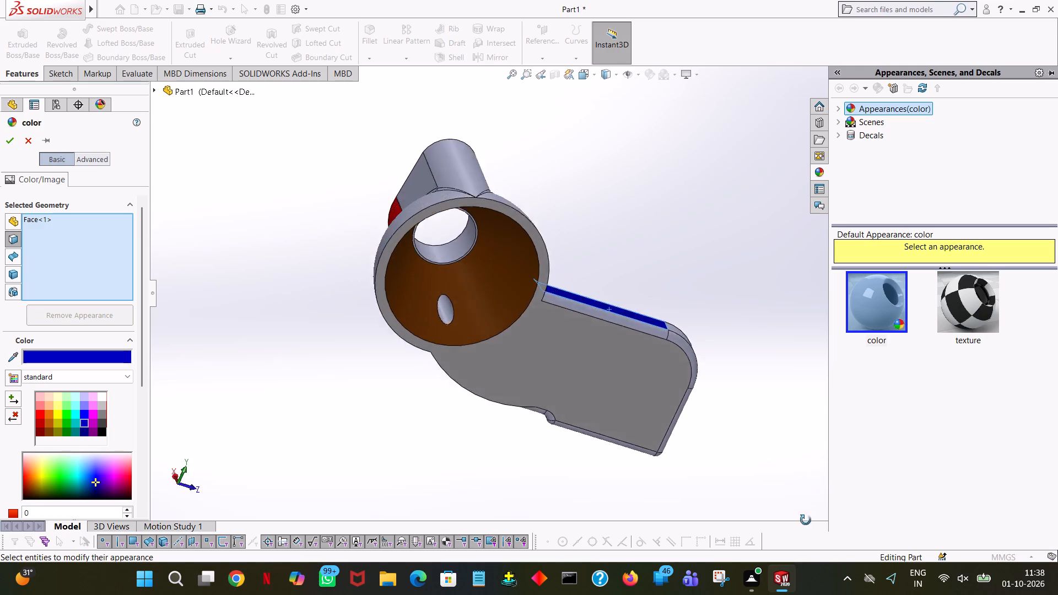
pyautogui.moveTo(806, 520); pyautogui.dragTo(572, 594, button='middle')
pyautogui.moveTo(685, 338); pyautogui.dragTo(709, 461, button='middle')
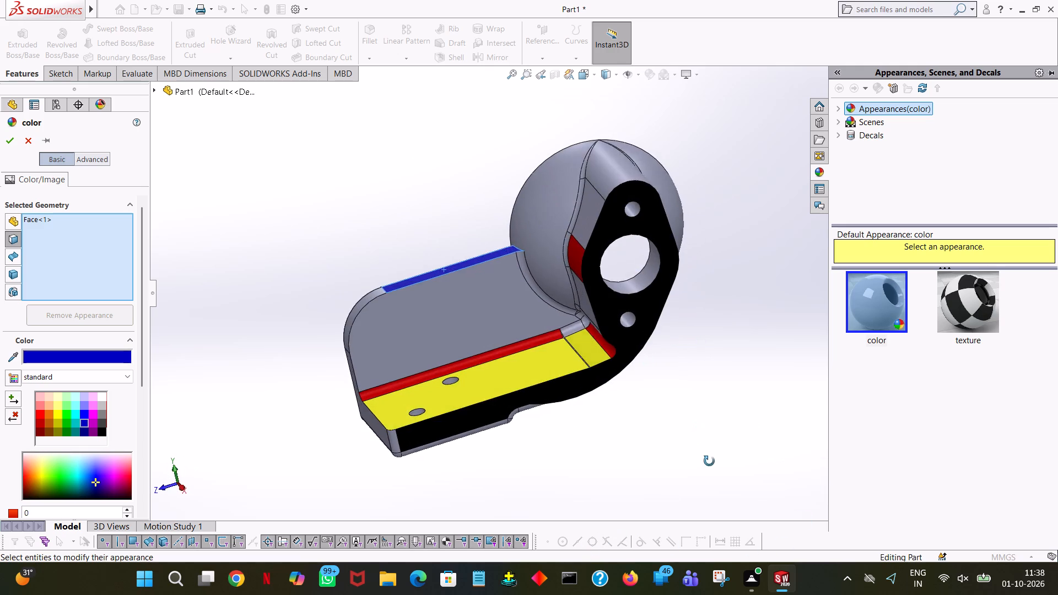
pyautogui.moveTo(709, 461); pyautogui.dragTo(724, 436, button='middle')
pyautogui.click(558, 336)
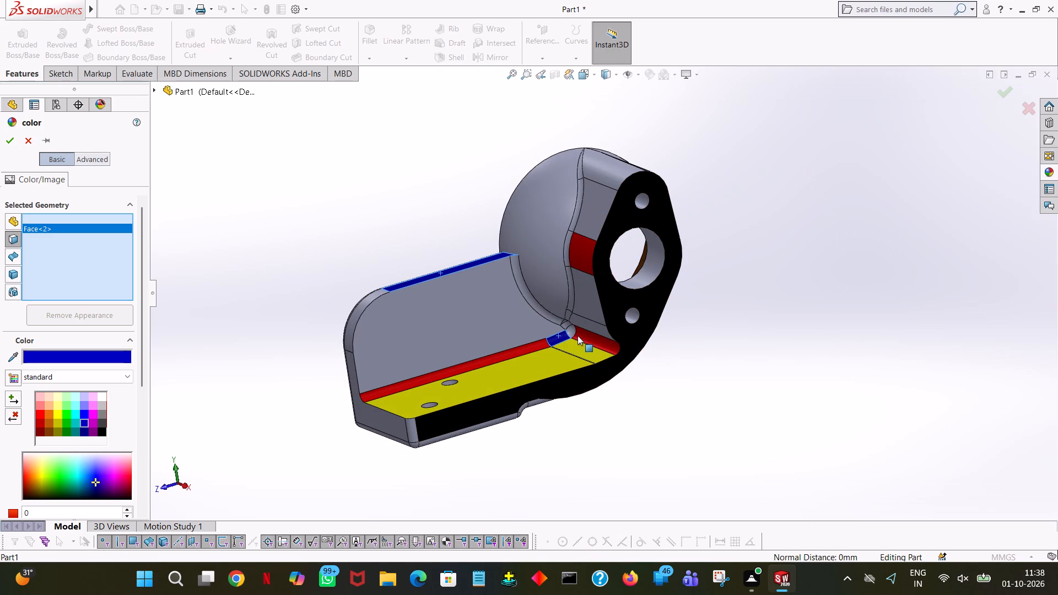
pyautogui.click(571, 328)
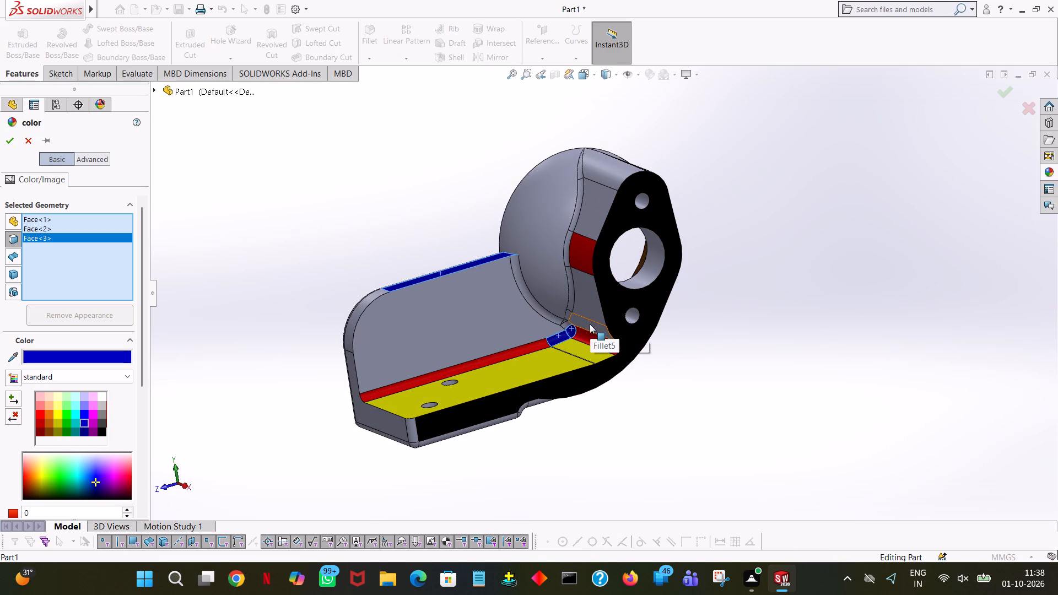
pyautogui.moveTo(692, 321); pyautogui.dragTo(687, 378, button='middle')
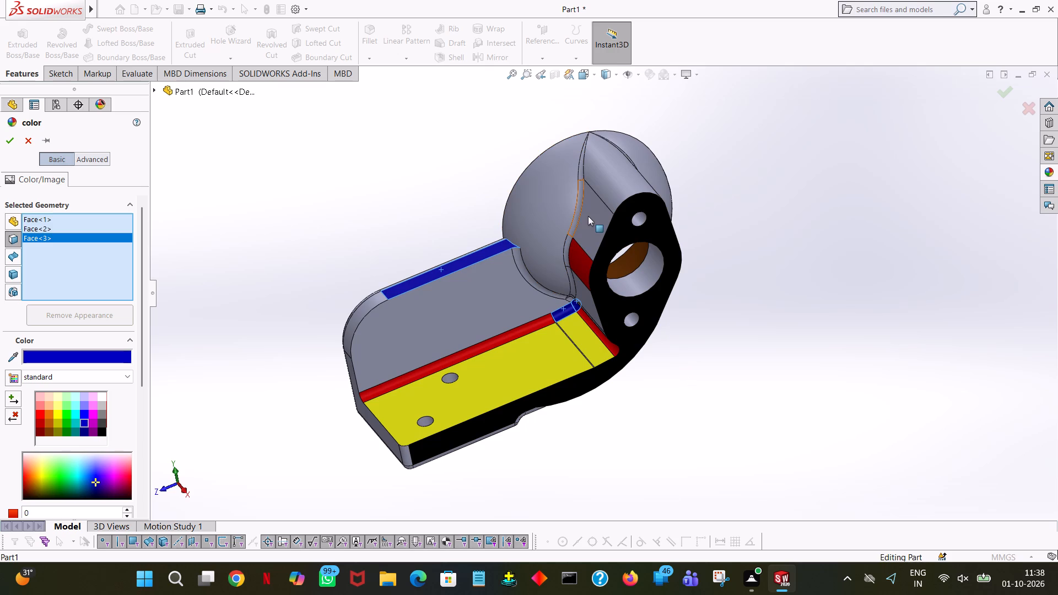
pyautogui.click(588, 216)
pyautogui.moveTo(704, 230); pyautogui.dragTo(628, 223, button='middle')
pyautogui.click(575, 214)
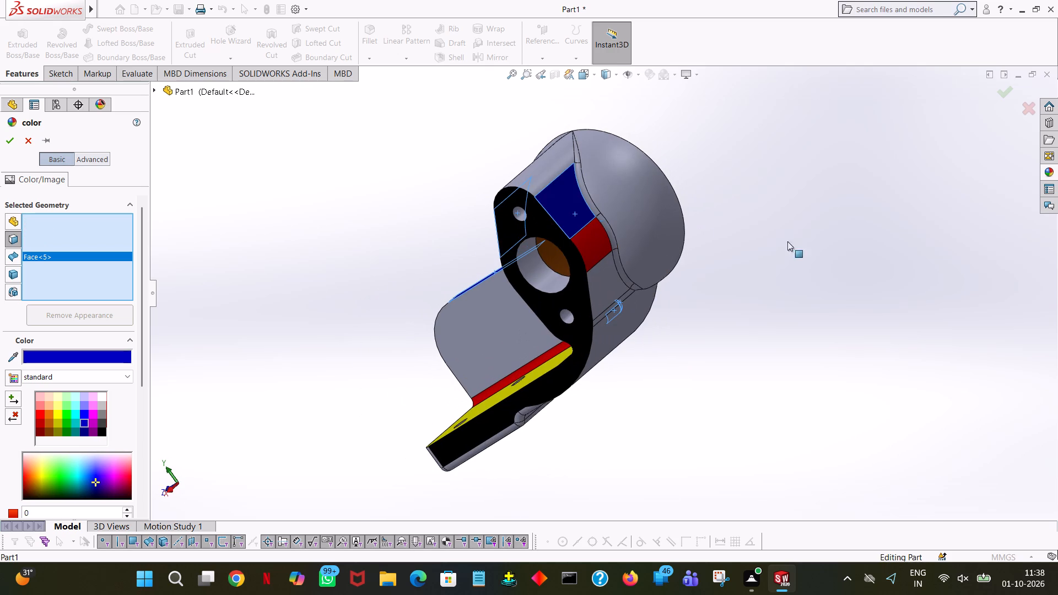
pyautogui.click(7, 140)
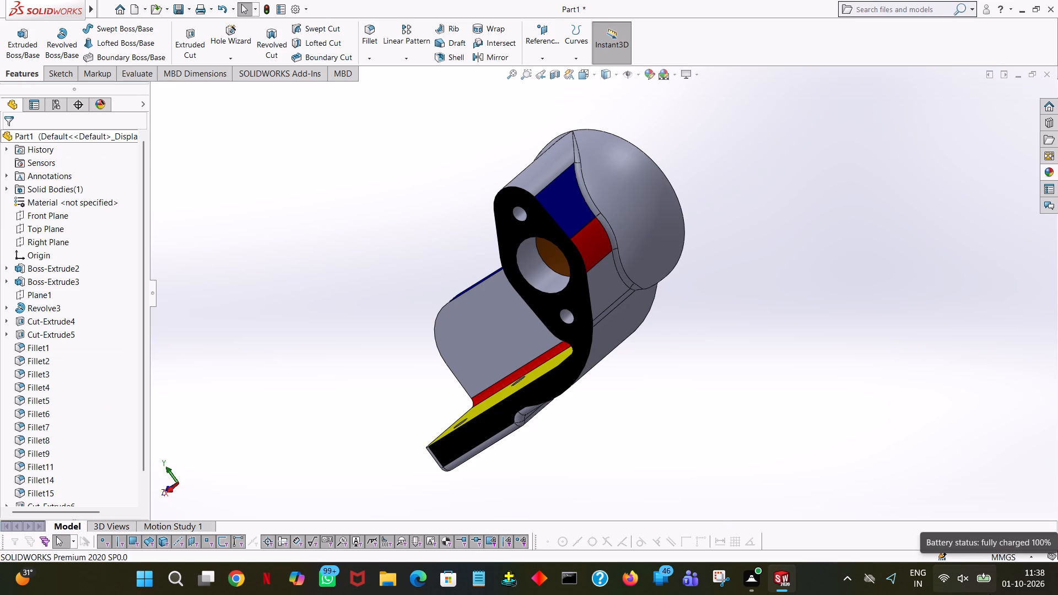
# Apply the standard dark cyan colour to the flange block's outer lower side face, just below the red face.
pyautogui.moveTo(886, 402); pyautogui.dragTo(878, 343, button='middle')
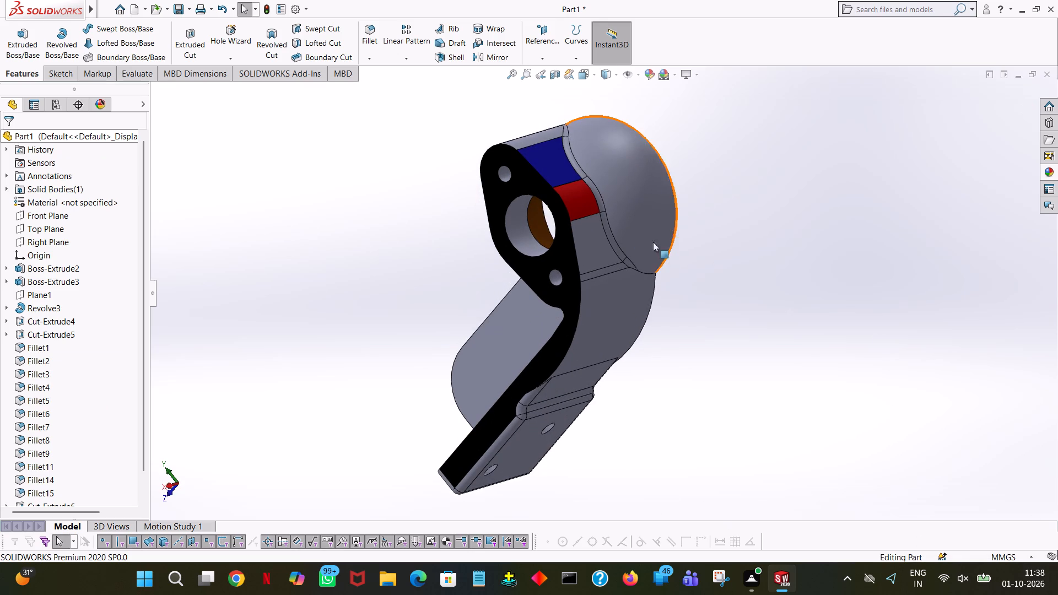
pyautogui.click(596, 234)
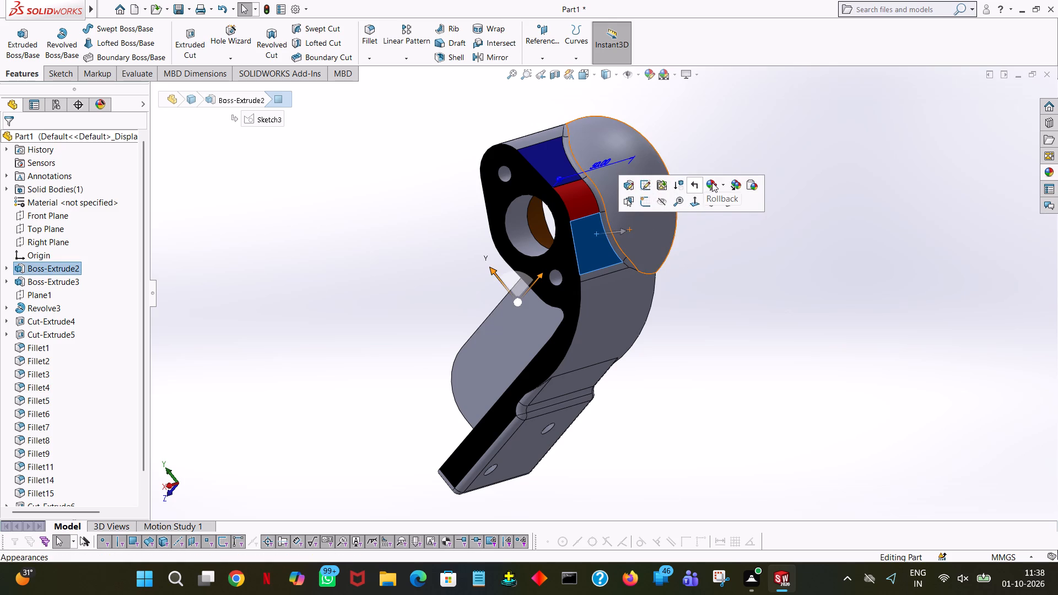
pyautogui.click(712, 182)
pyautogui.click(732, 213)
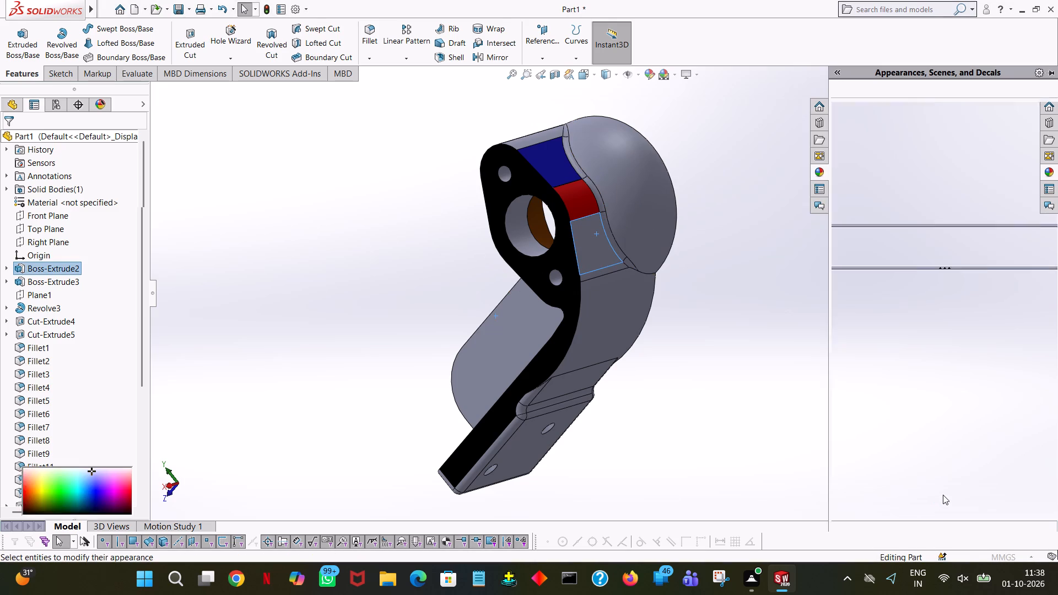
pyautogui.click(105, 426)
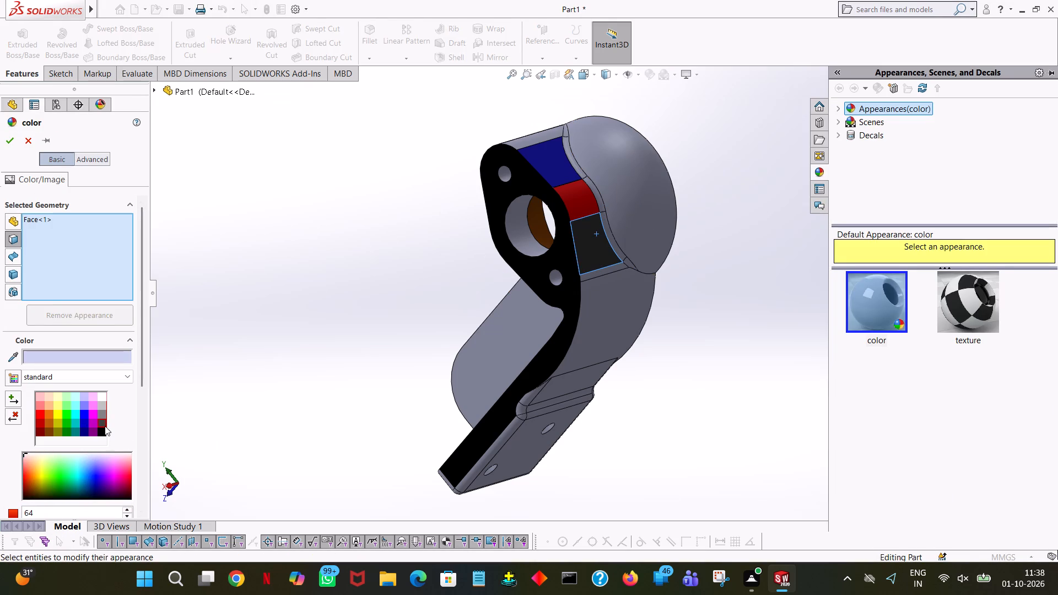
pyautogui.click(102, 414)
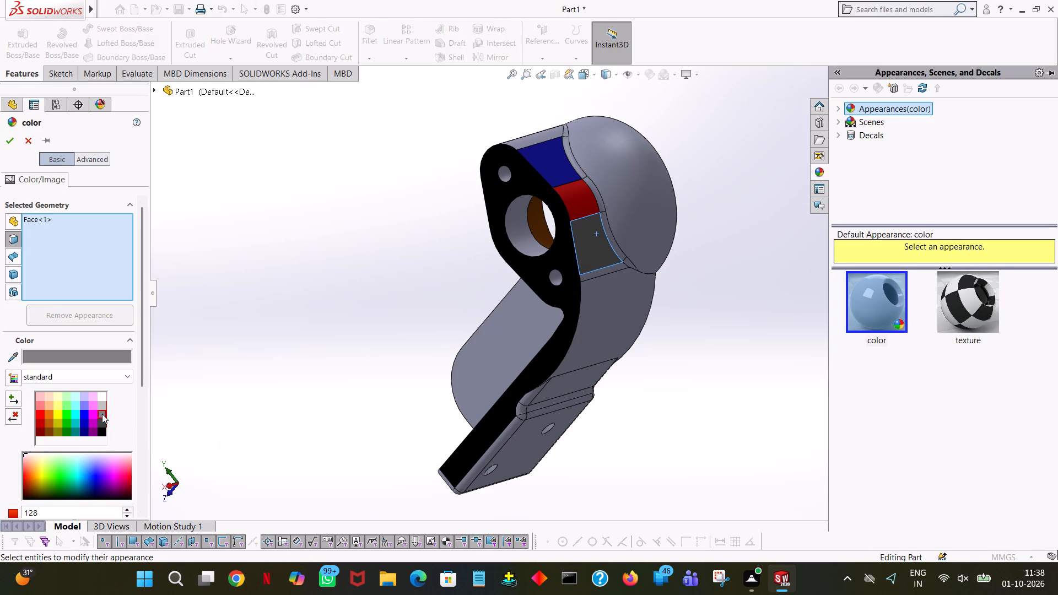
pyautogui.click(74, 423)
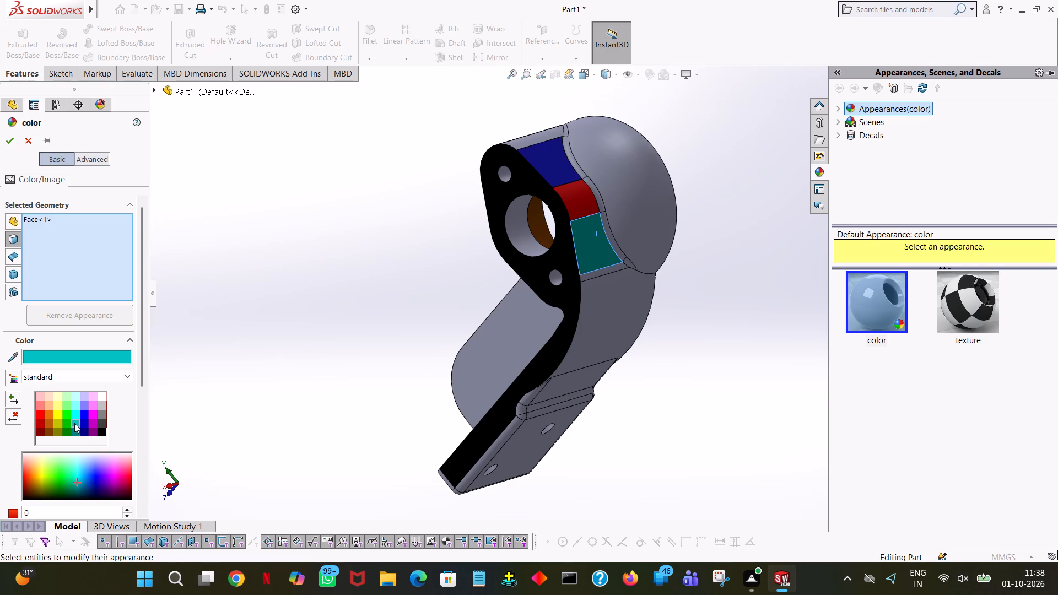
# Extend the dark cyan colour to the block's inner lower side face, the narrow strips below both lower faces, and its rounded top face.
pyautogui.moveTo(216, 388); pyautogui.dragTo(325, 342, button='middle')
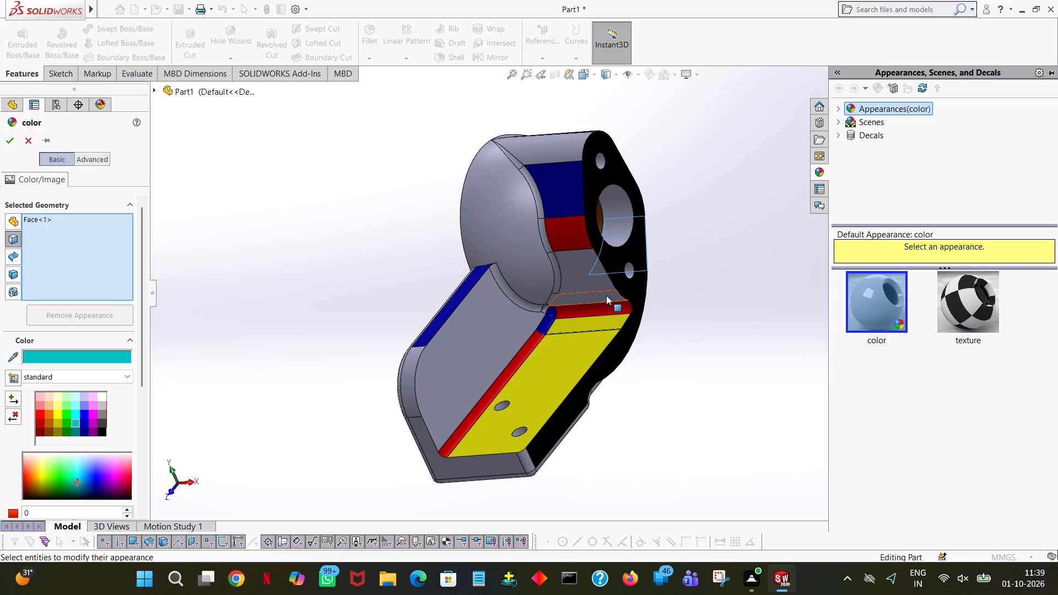
pyautogui.click(603, 270)
pyautogui.click(596, 296)
pyautogui.moveTo(704, 302); pyautogui.dragTo(631, 327, button='middle')
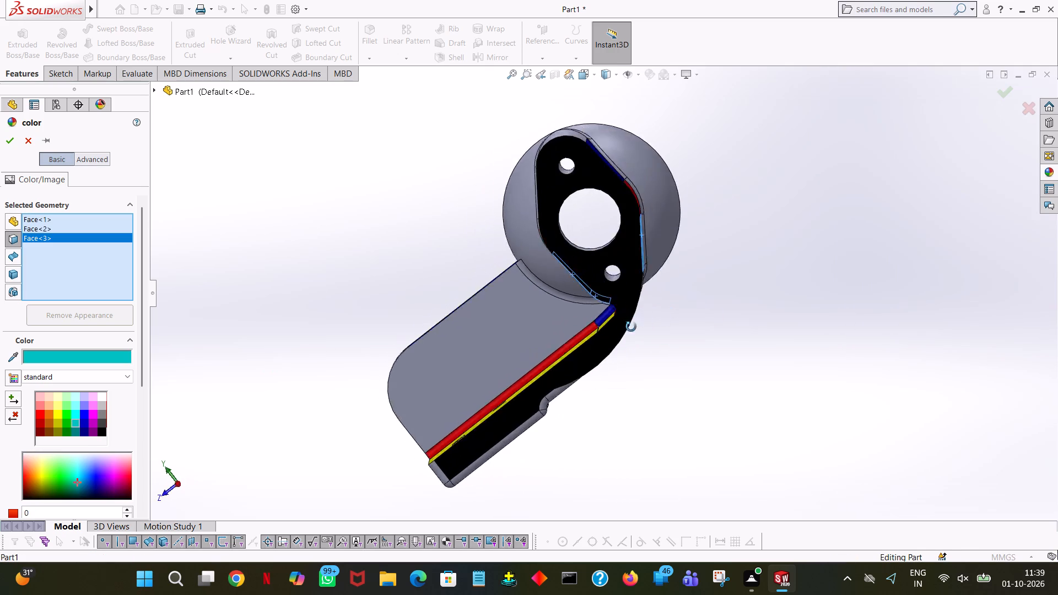
pyautogui.moveTo(631, 327); pyautogui.dragTo(589, 333, button='middle')
pyautogui.click(606, 271)
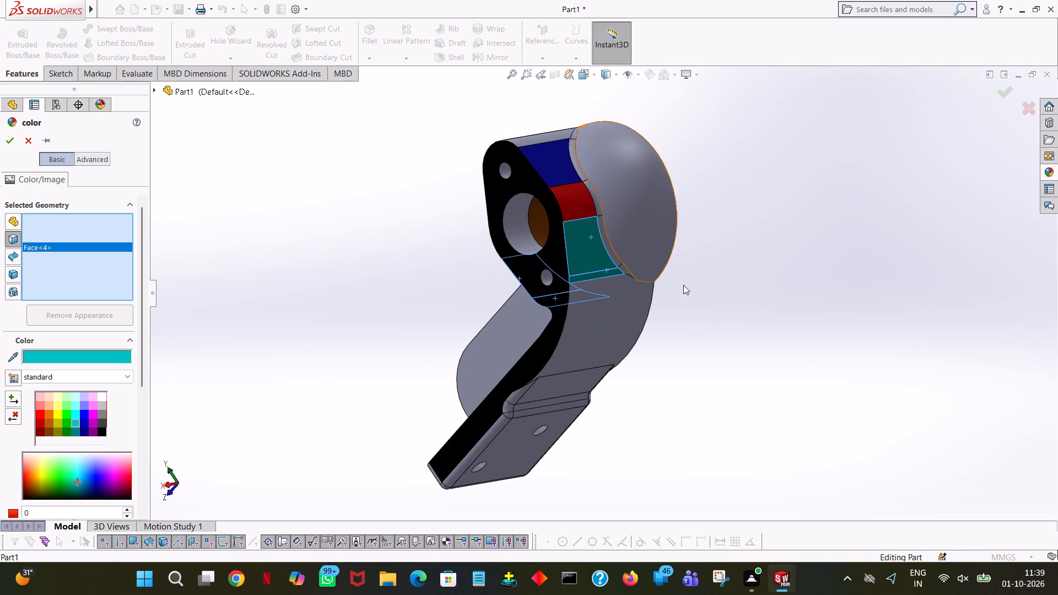
pyautogui.moveTo(721, 296); pyautogui.dragTo(826, 363, button='middle')
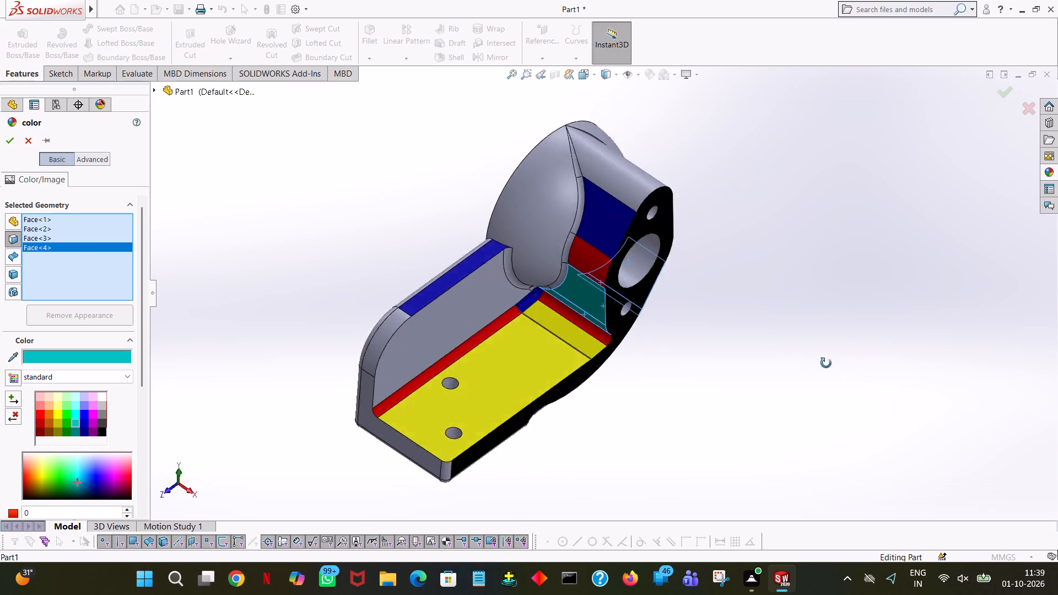
pyautogui.moveTo(826, 363); pyautogui.dragTo(807, 431, button='middle')
pyautogui.click(620, 219)
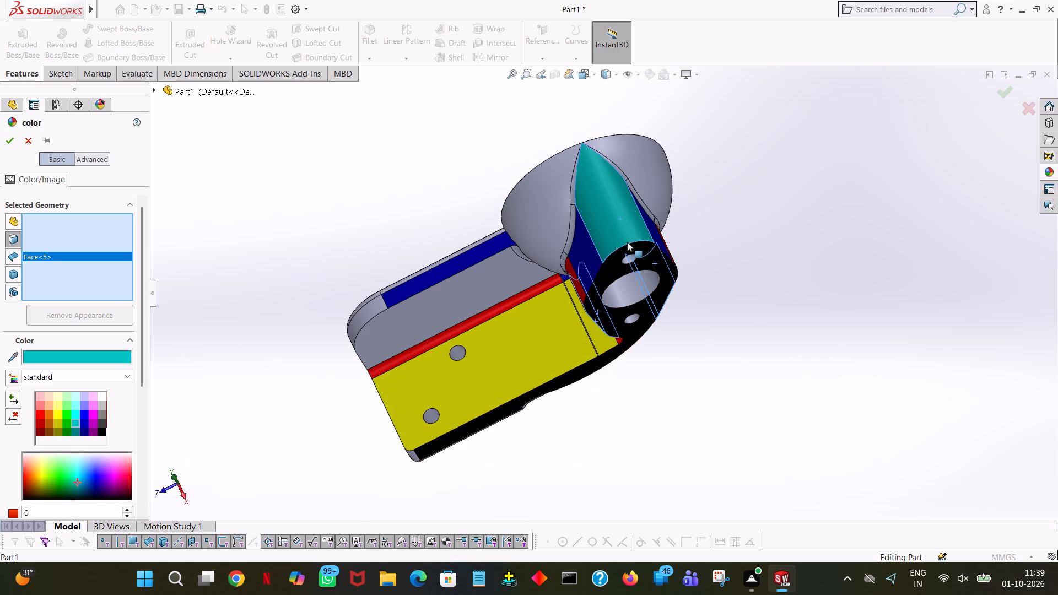
pyautogui.click(9, 139)
# Apply the standard magenta colour to the dome's two outer surfaces, one on each side of the flange block.
pyautogui.moveTo(751, 359); pyautogui.dragTo(782, 210, button='middle')
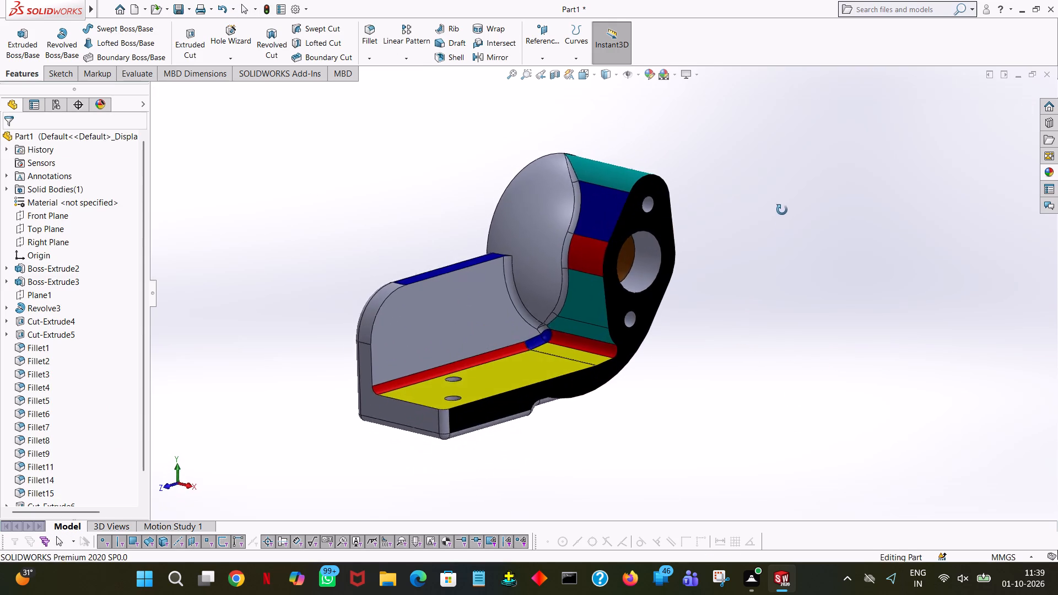
pyautogui.moveTo(782, 210); pyautogui.dragTo(790, 182, button='middle')
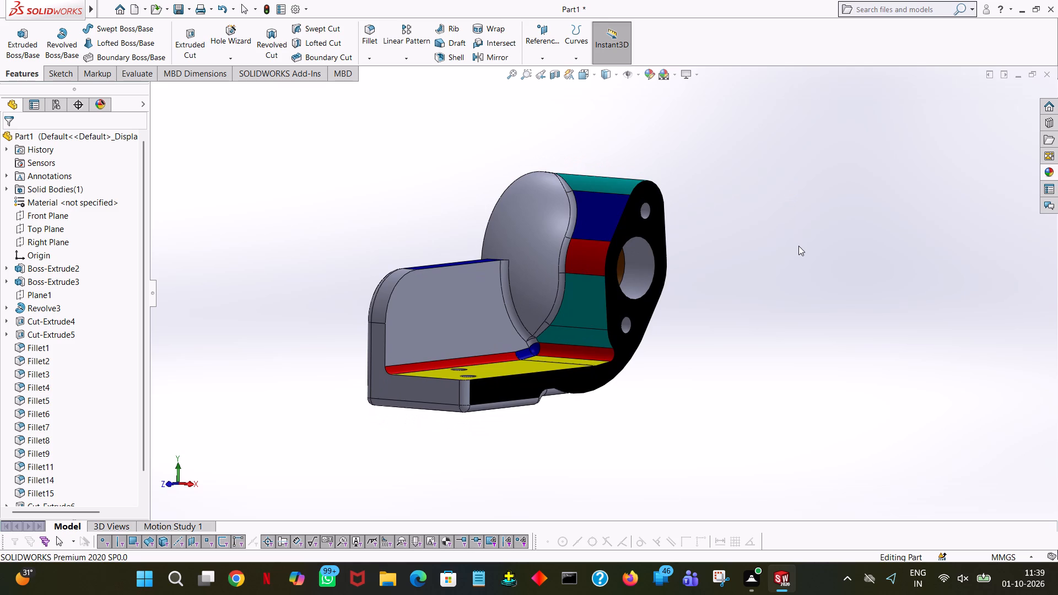
pyautogui.moveTo(1057, 168); pyautogui.dragTo(828, 258, button='middle')
pyautogui.moveTo(794, 293); pyautogui.dragTo(770, 304, button='middle')
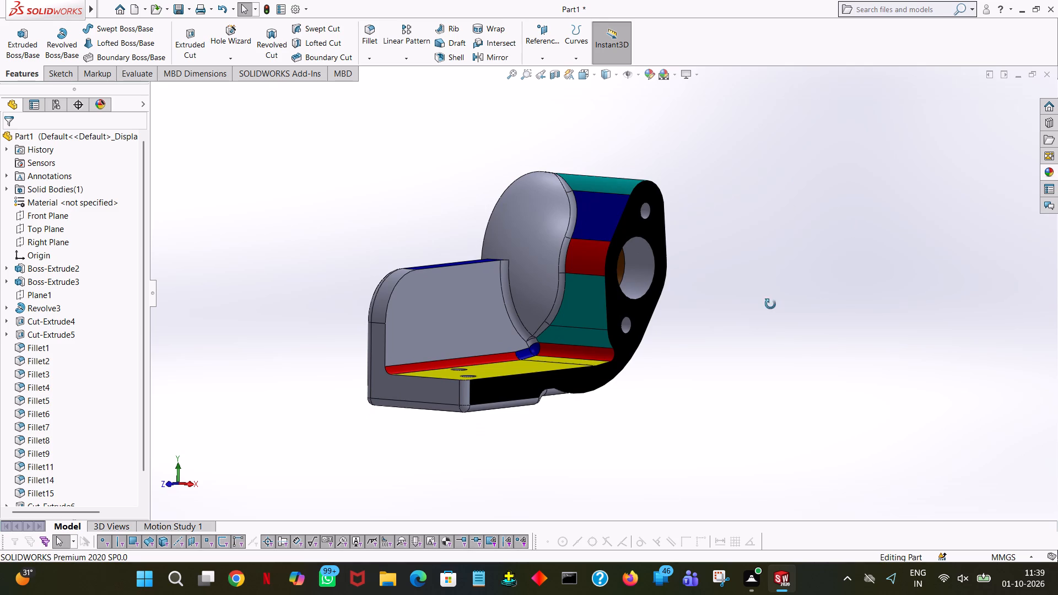
pyautogui.moveTo(770, 304); pyautogui.dragTo(684, 297, button='middle')
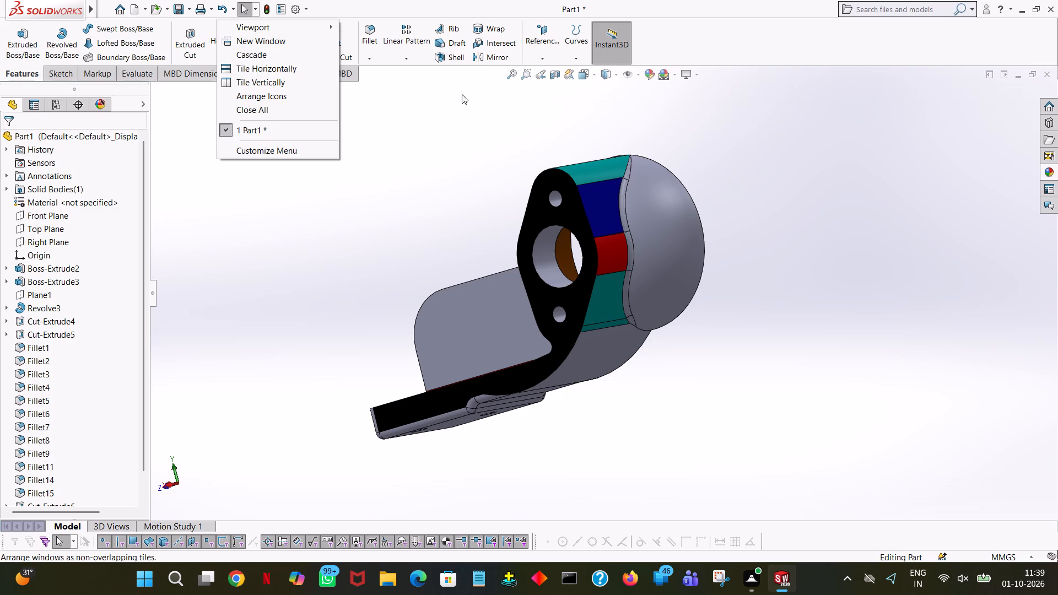
pyautogui.click(508, 107)
pyautogui.click(671, 247)
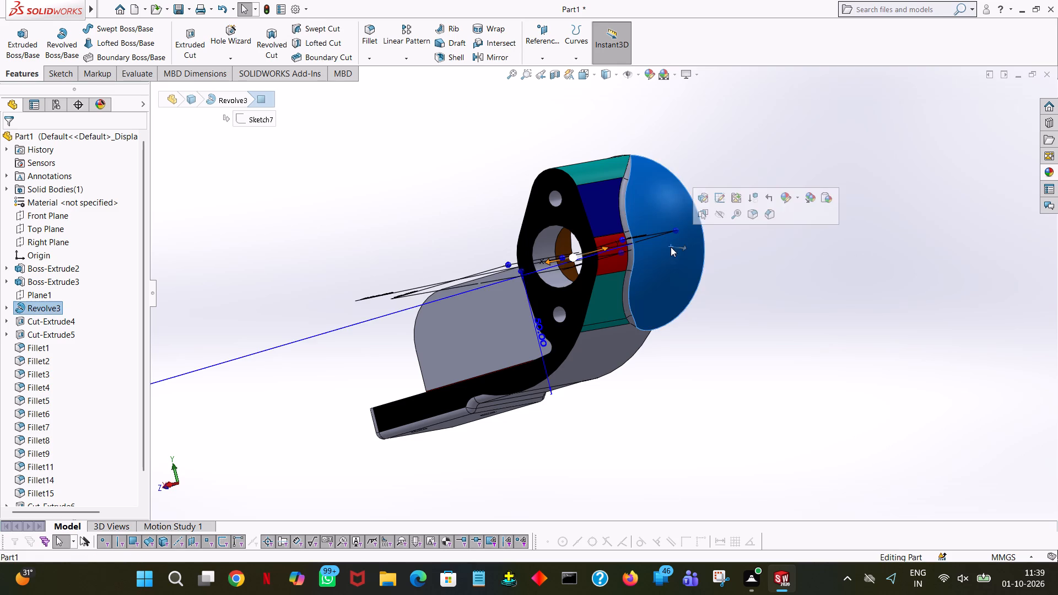
pyautogui.click(781, 197)
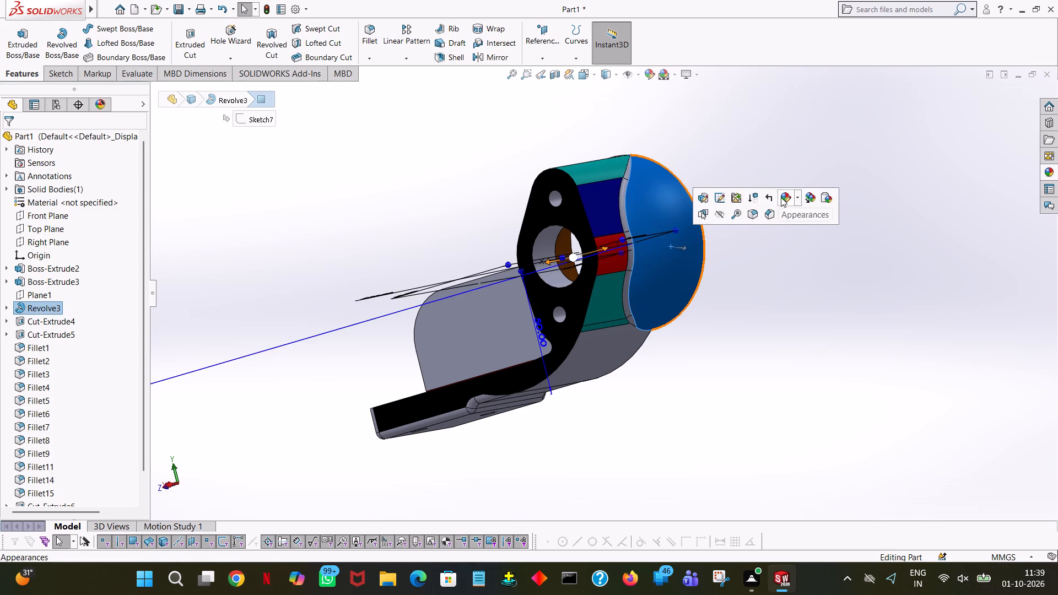
pyautogui.click(796, 221)
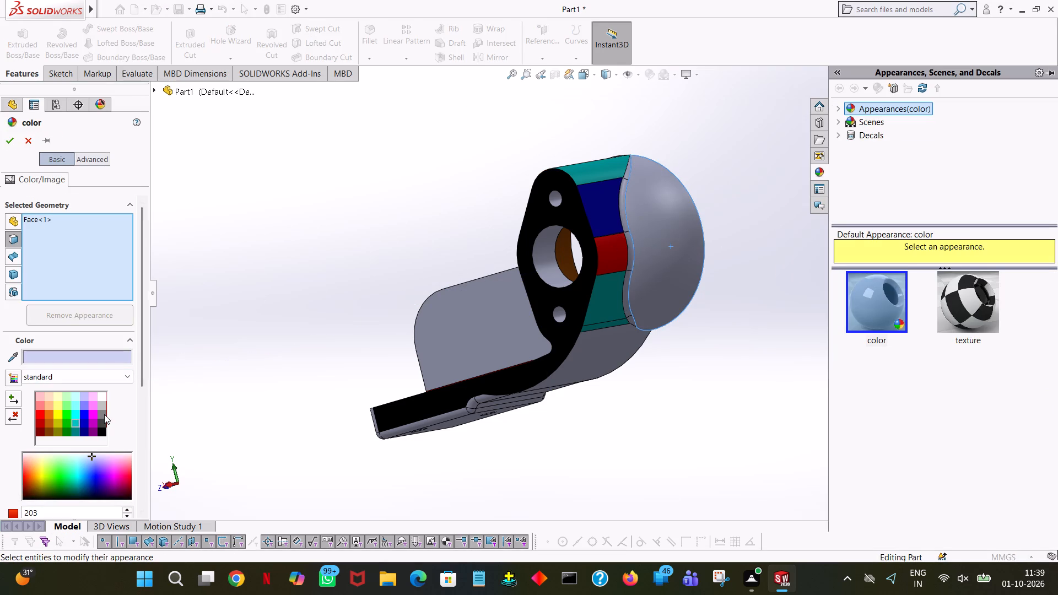
pyautogui.click(91, 413)
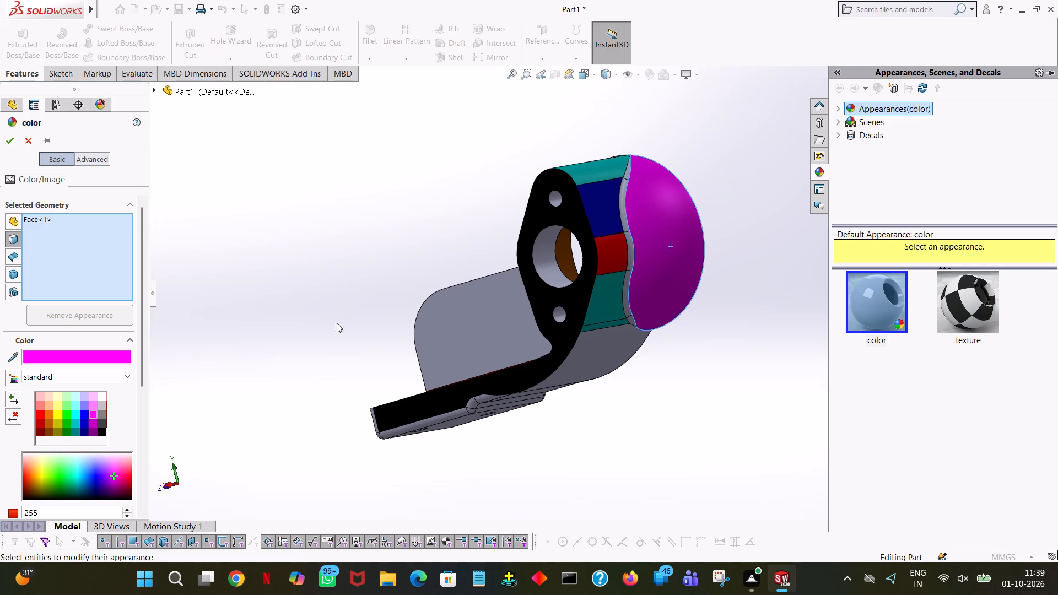
pyautogui.moveTo(406, 286); pyautogui.dragTo(452, 412, button='middle')
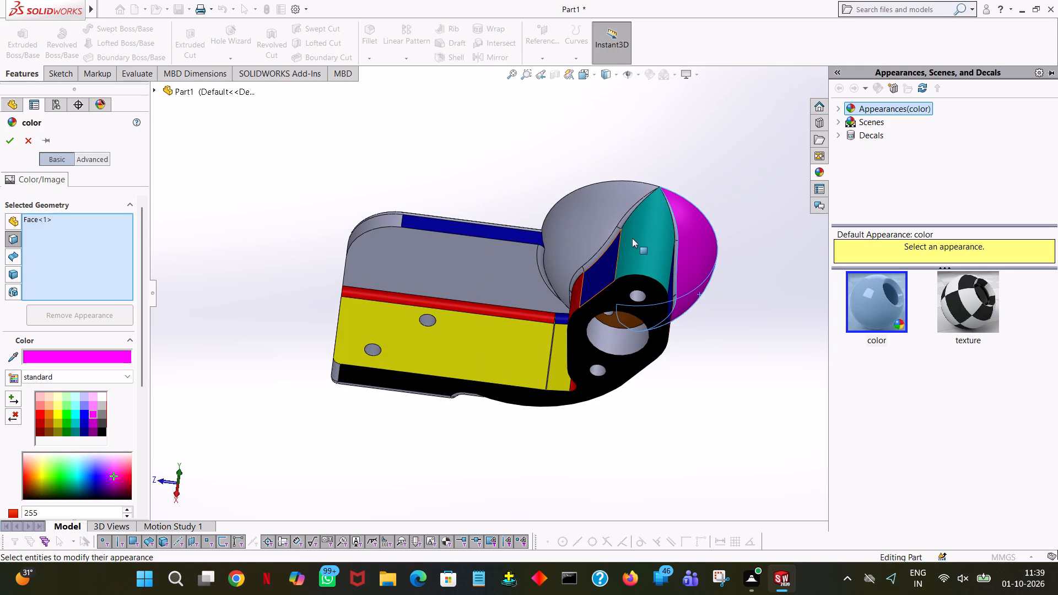
pyautogui.click(589, 219)
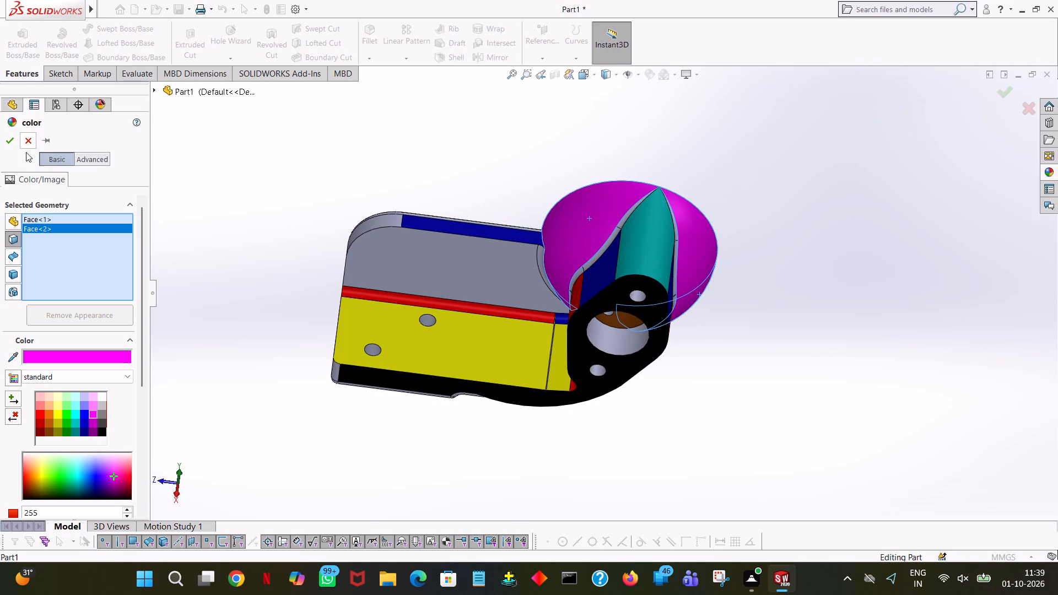
pyautogui.click(4, 143)
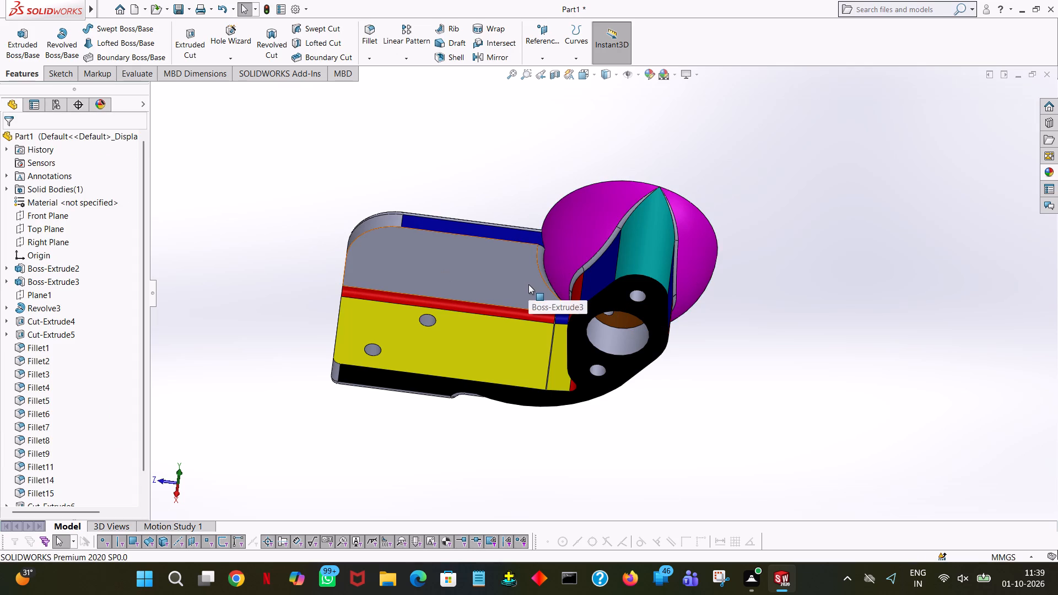
# Apply the standard dark green colour to the side wall's inner face, its rounded corner edge face, and the straight fillet along its outer top edge.
pyautogui.click(452, 281)
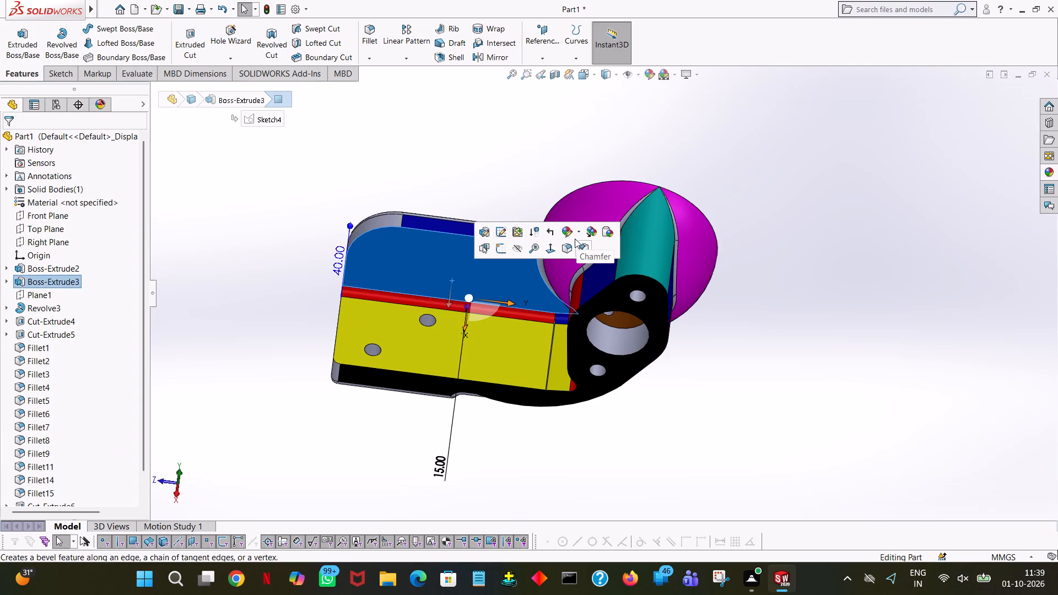
pyautogui.click(573, 235)
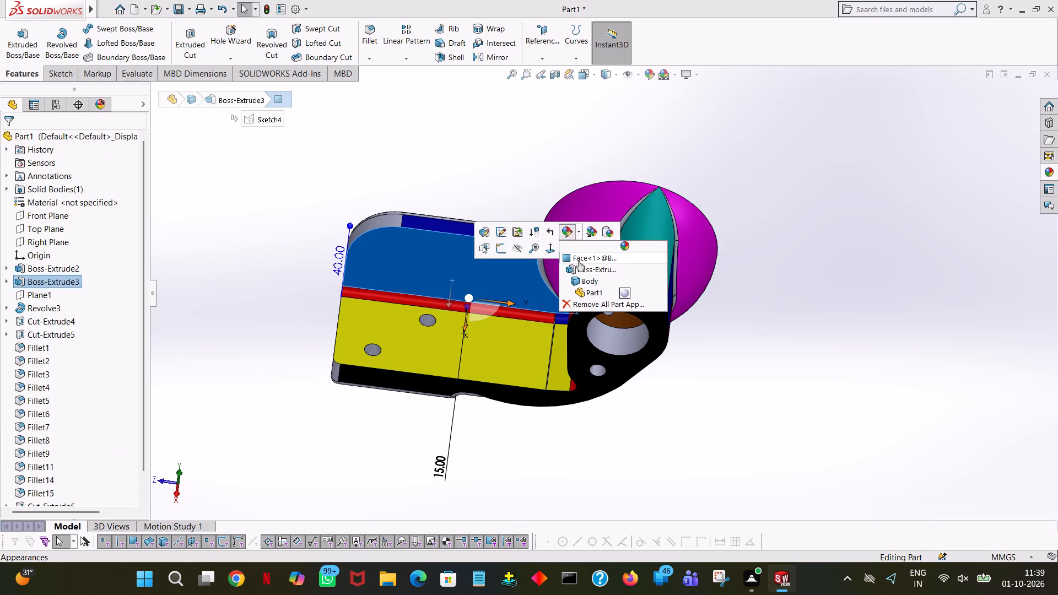
pyautogui.click(579, 261)
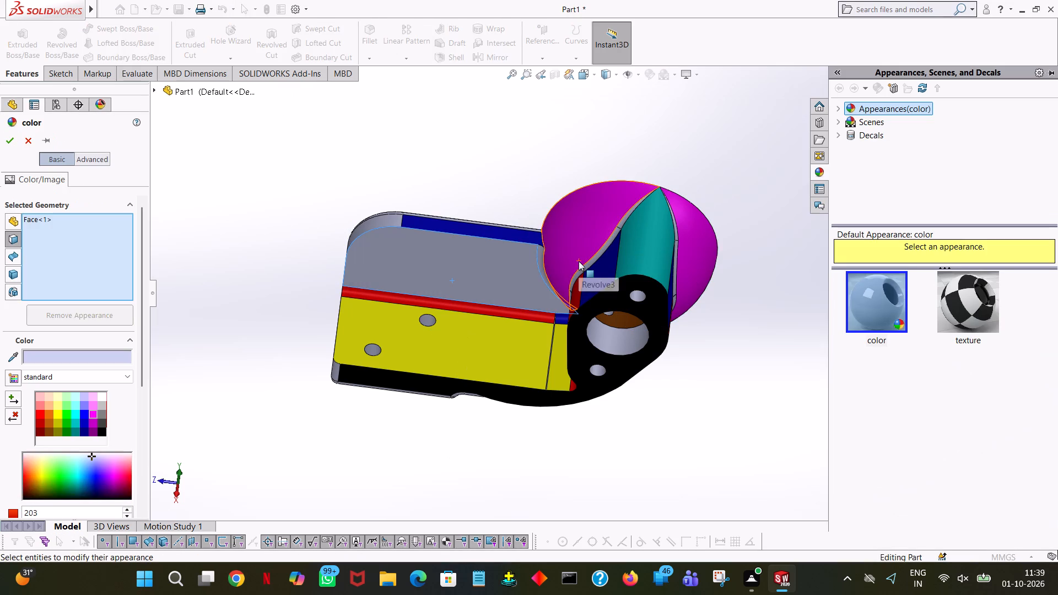
pyautogui.click(67, 429)
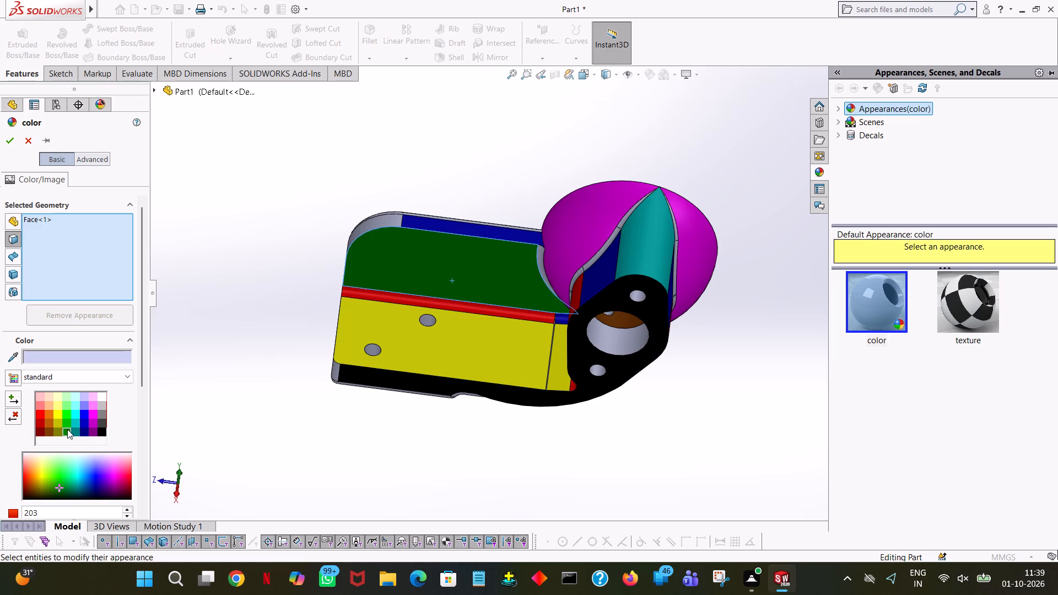
pyautogui.moveTo(419, 285); pyautogui.dragTo(423, 379, button='middle')
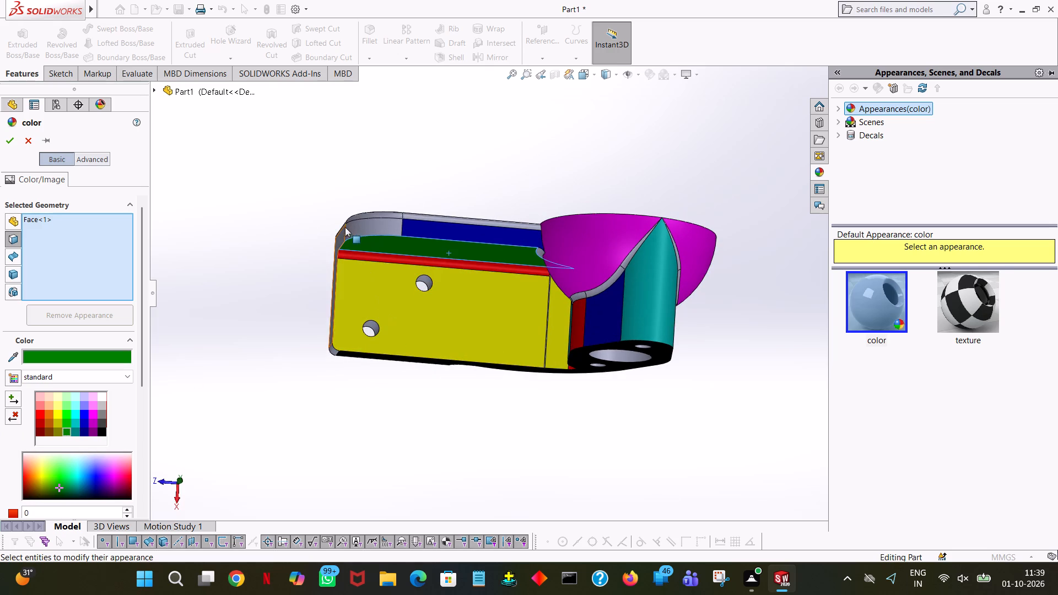
pyautogui.click(361, 228)
pyautogui.moveTo(436, 251); pyautogui.dragTo(503, 432, button='middle')
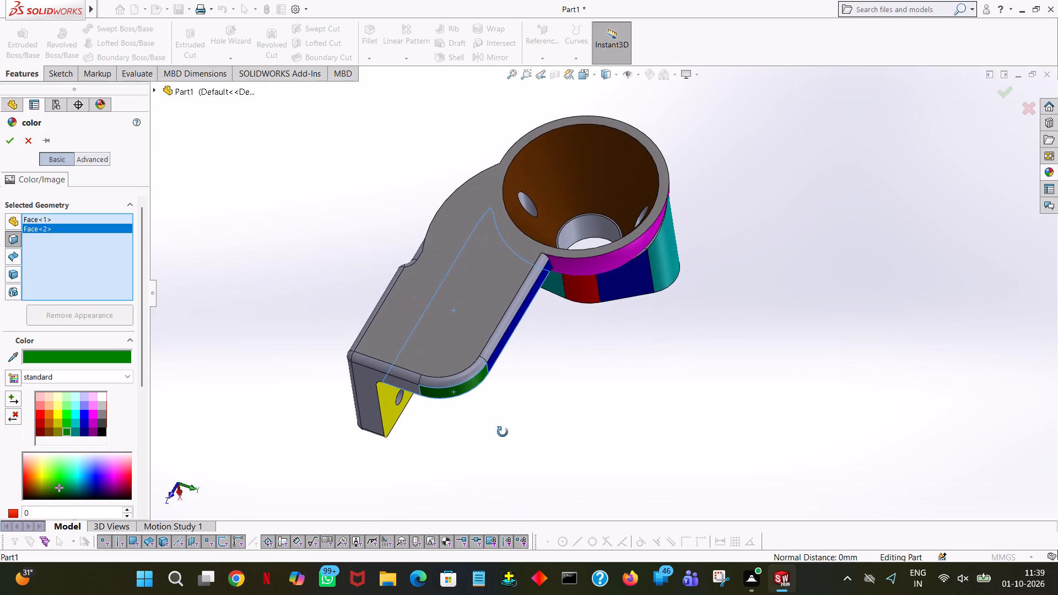
pyautogui.moveTo(503, 432); pyautogui.dragTo(502, 435, button='middle')
pyautogui.click(521, 299)
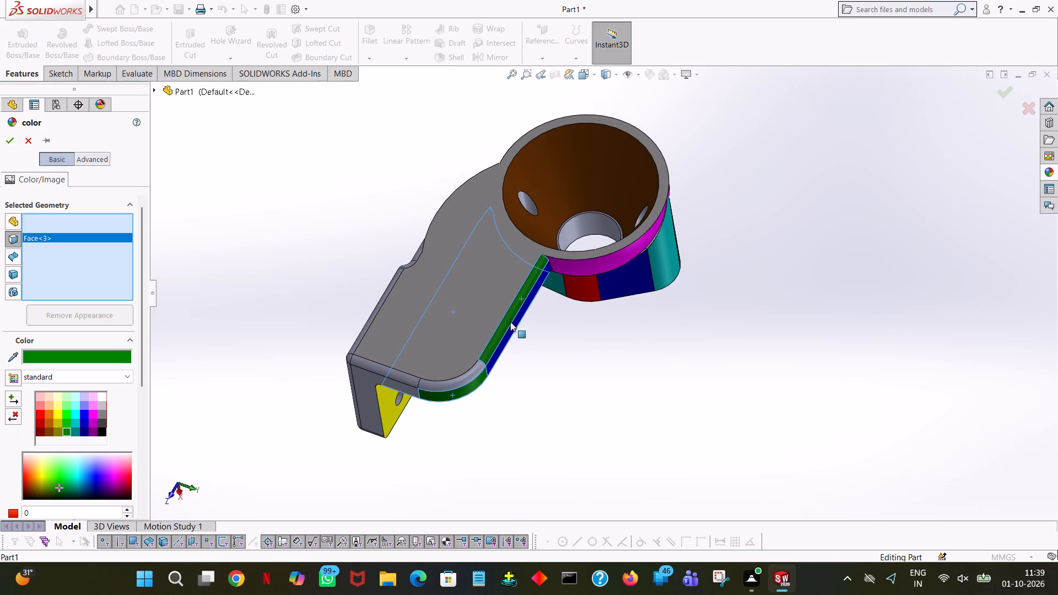
# Extend the dark green colour to the bores of the two small bolt holes in the flange face.
pyautogui.moveTo(655, 414); pyautogui.dragTo(601, 125, button='middle')
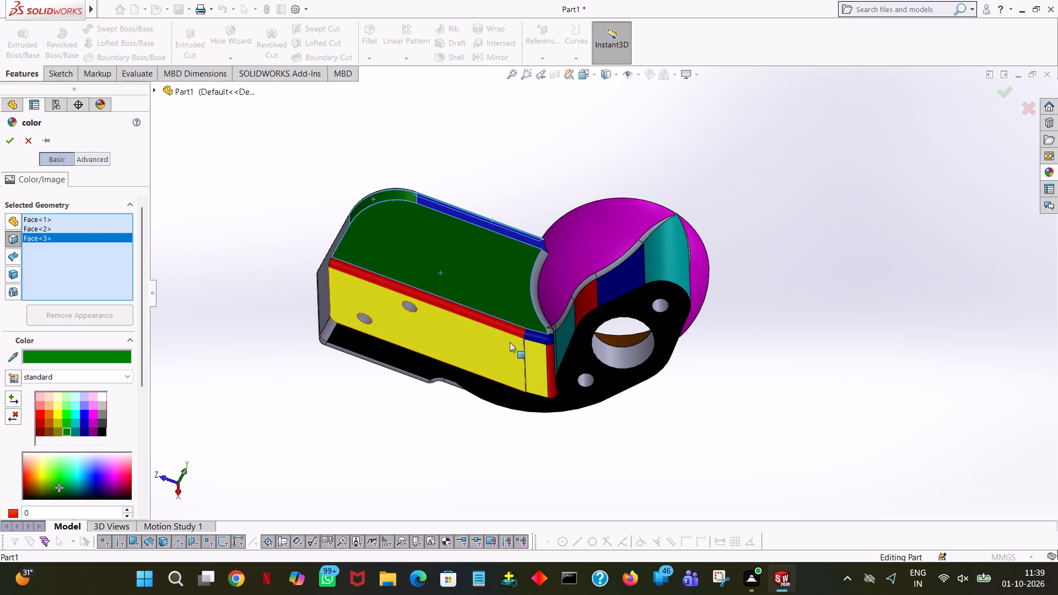
pyautogui.click(586, 381)
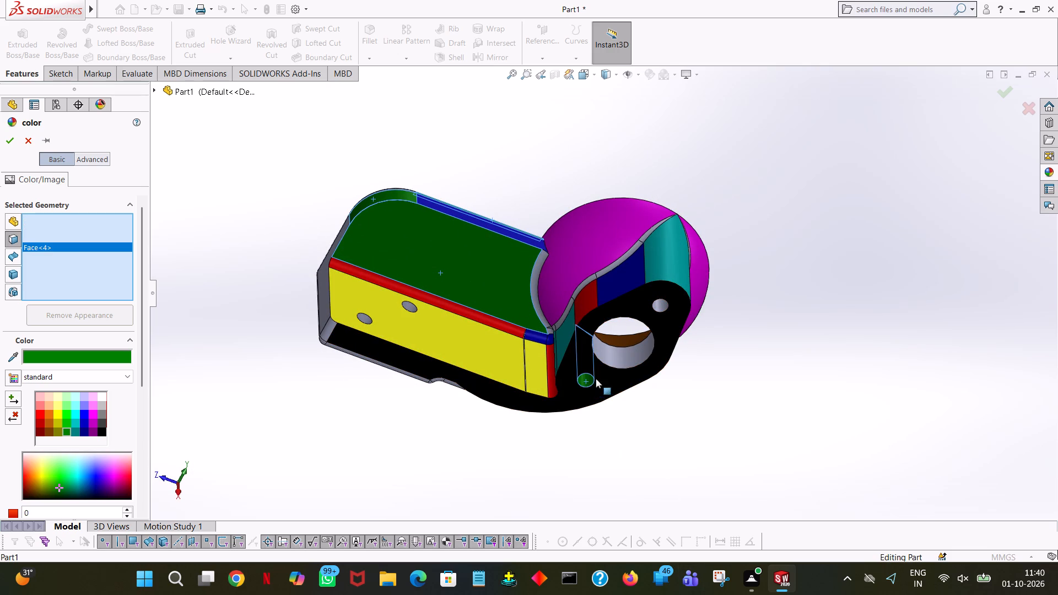
pyautogui.click(661, 307)
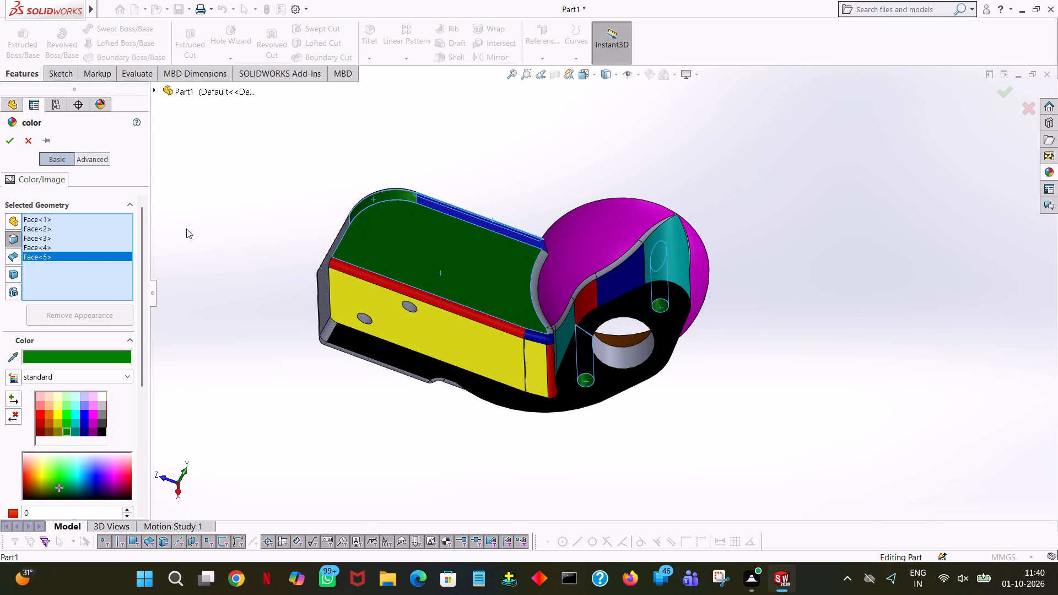
pyautogui.click(6, 139)
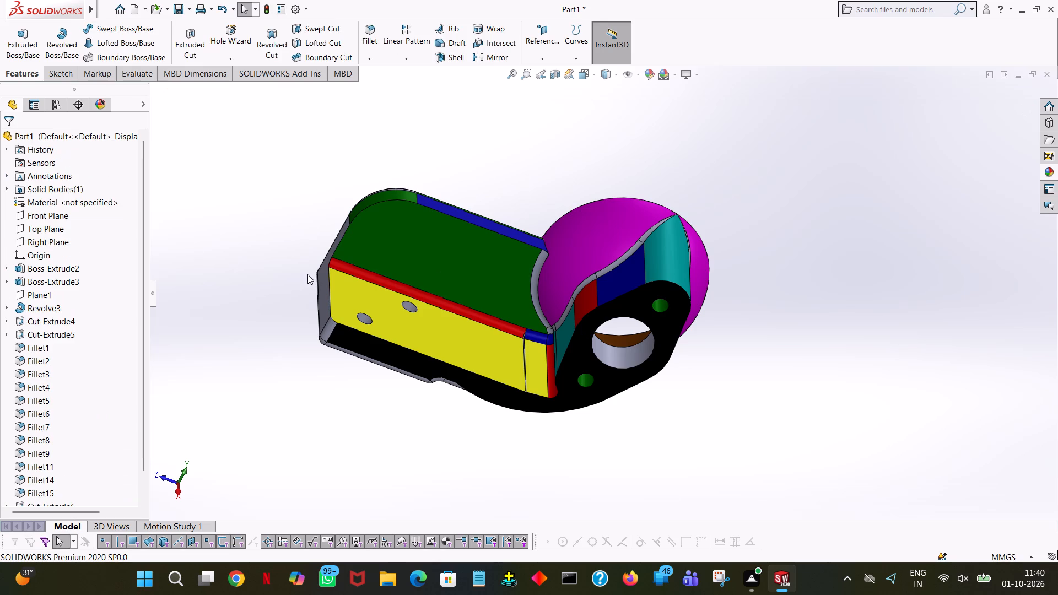
# Apply the standard light pink colour to the bracket's L-shaped end face and the rectangular underside face beside the two-hole pad.
pyautogui.click(322, 301)
pyautogui.click(434, 254)
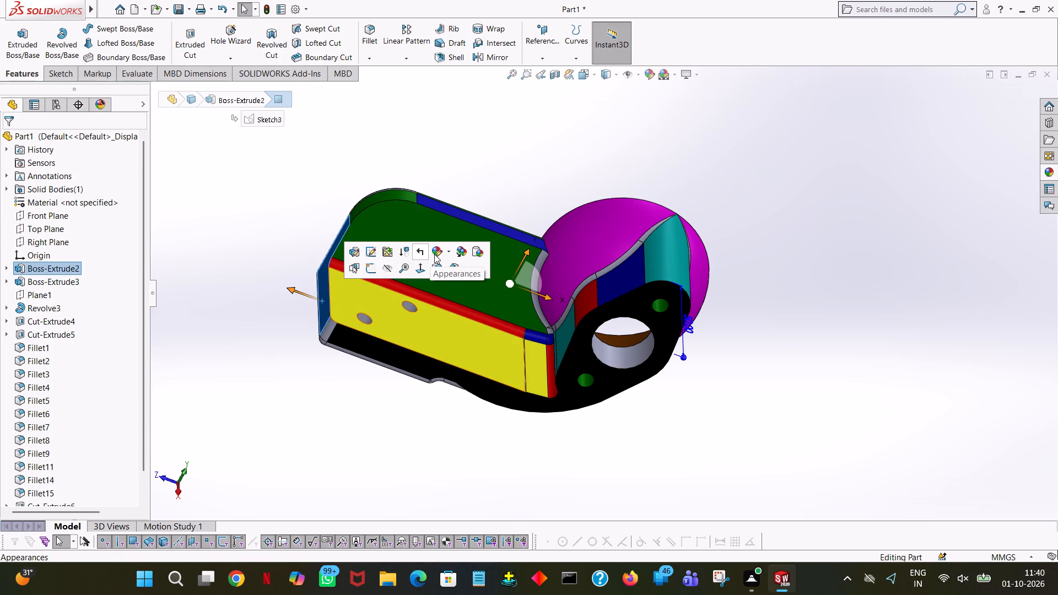
pyautogui.click(457, 274)
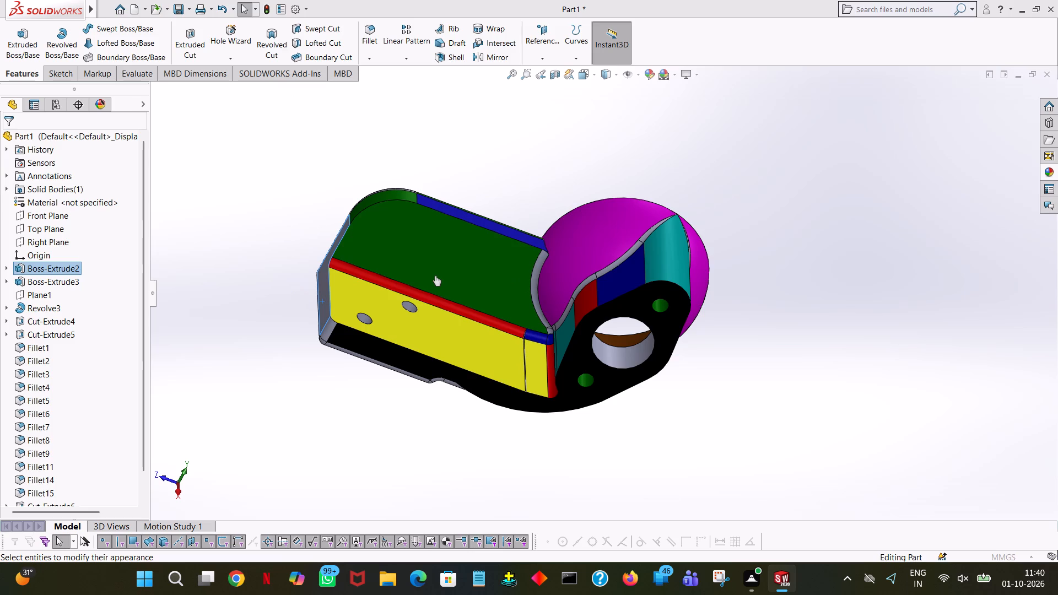
pyautogui.click(33, 396)
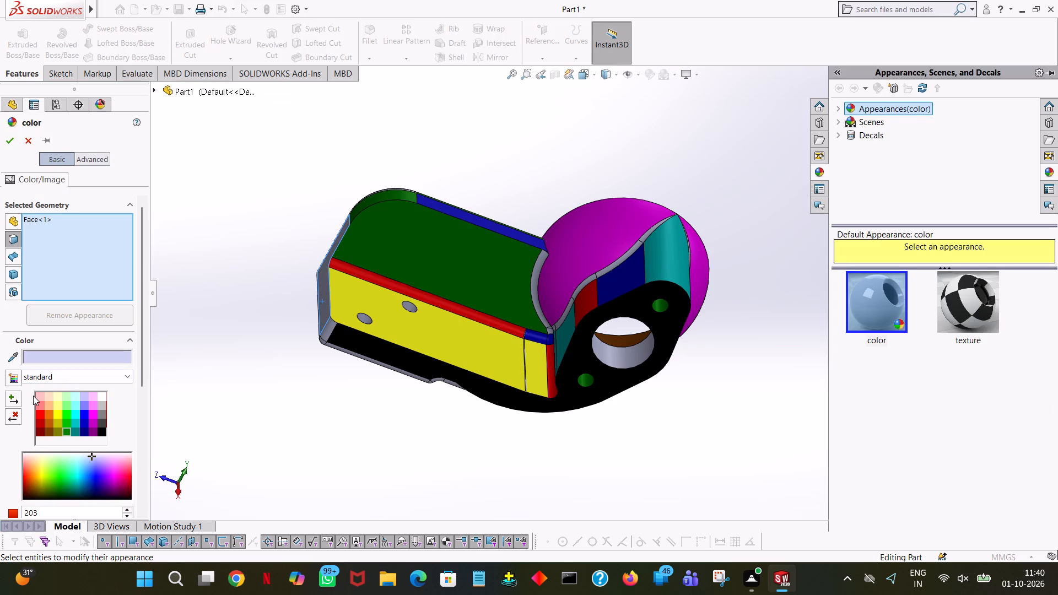
pyautogui.click(35, 396)
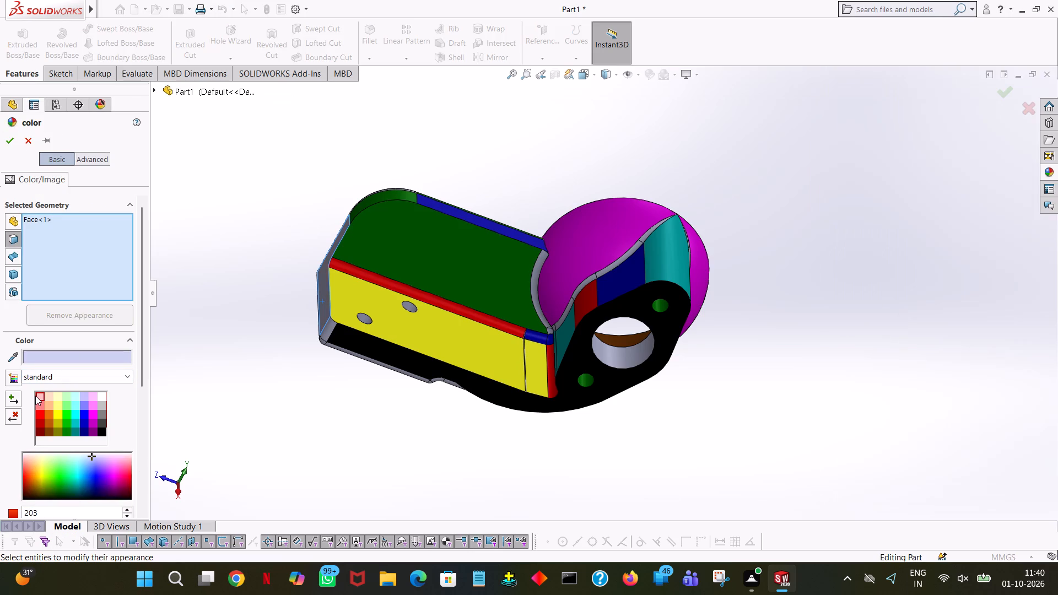
pyautogui.moveTo(214, 376); pyautogui.dragTo(433, 421, button='middle')
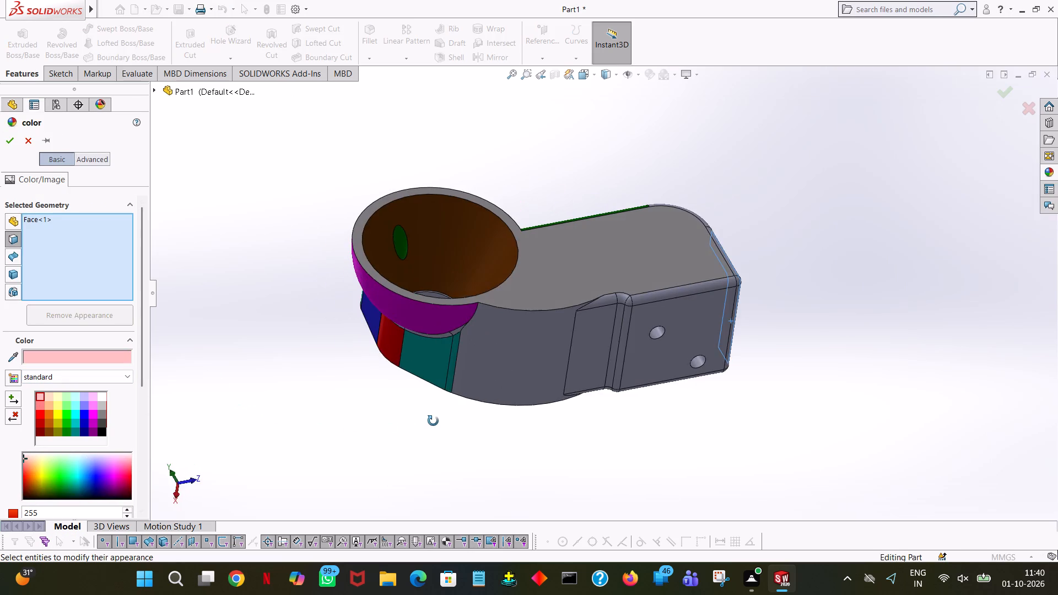
pyautogui.moveTo(433, 421); pyautogui.dragTo(363, 341, button='middle')
pyautogui.click(521, 312)
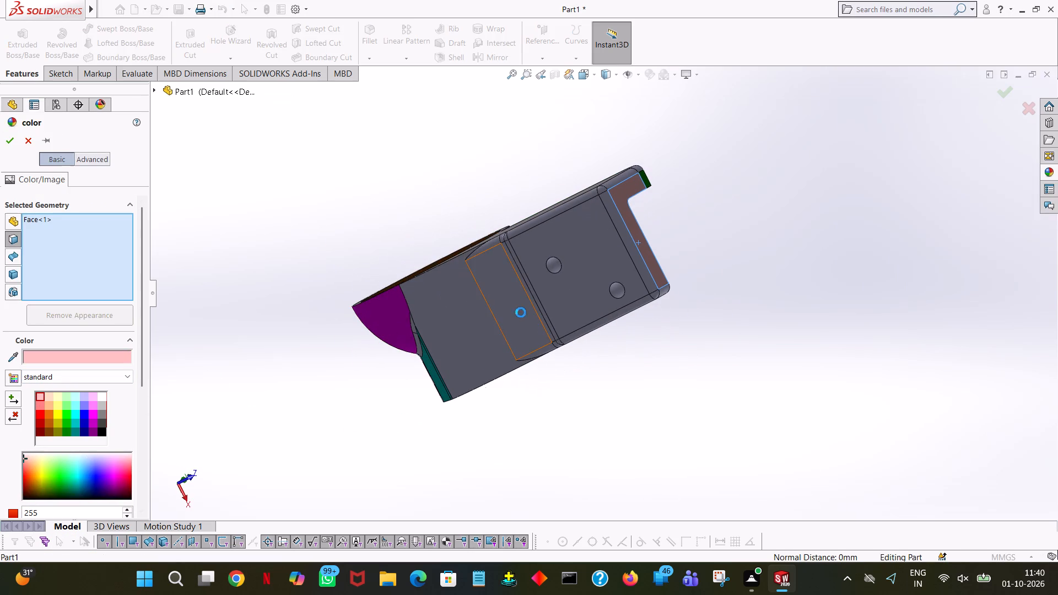
# Extend the light pink colour to the narrow fillet segments where the dome meets the flange block's top and outer side faces.
pyautogui.moveTo(317, 293); pyautogui.dragTo(347, 252, button='middle')
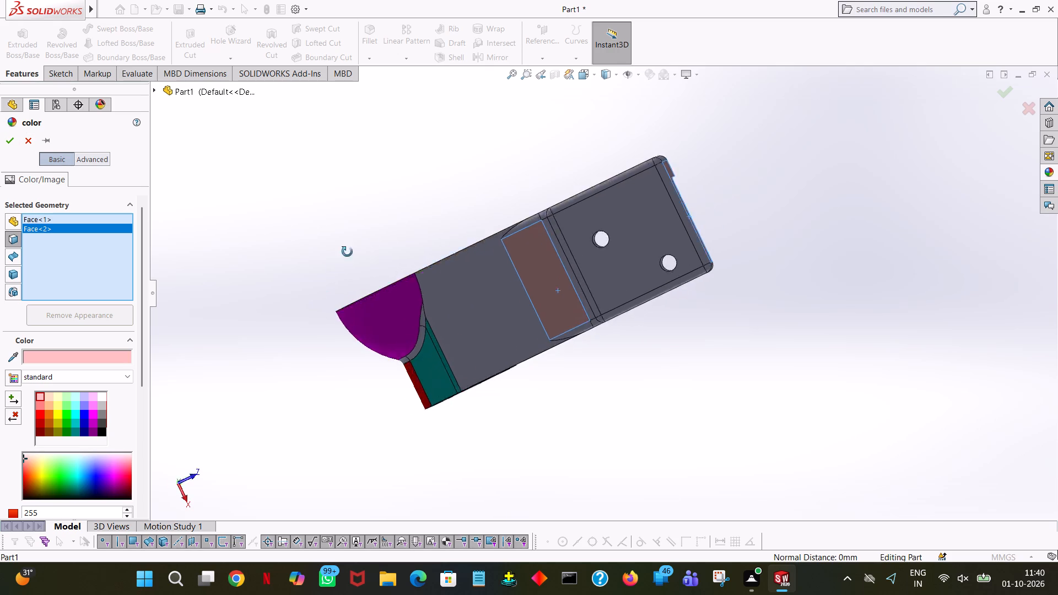
pyautogui.moveTo(347, 252); pyautogui.dragTo(441, 169, button='middle')
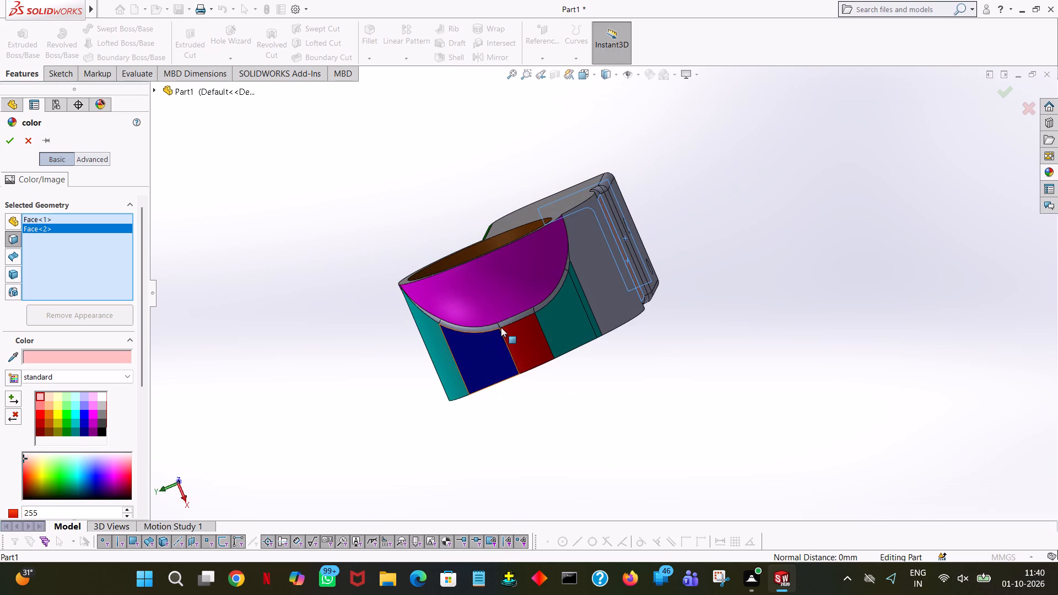
pyautogui.click(501, 326)
pyautogui.click(489, 326)
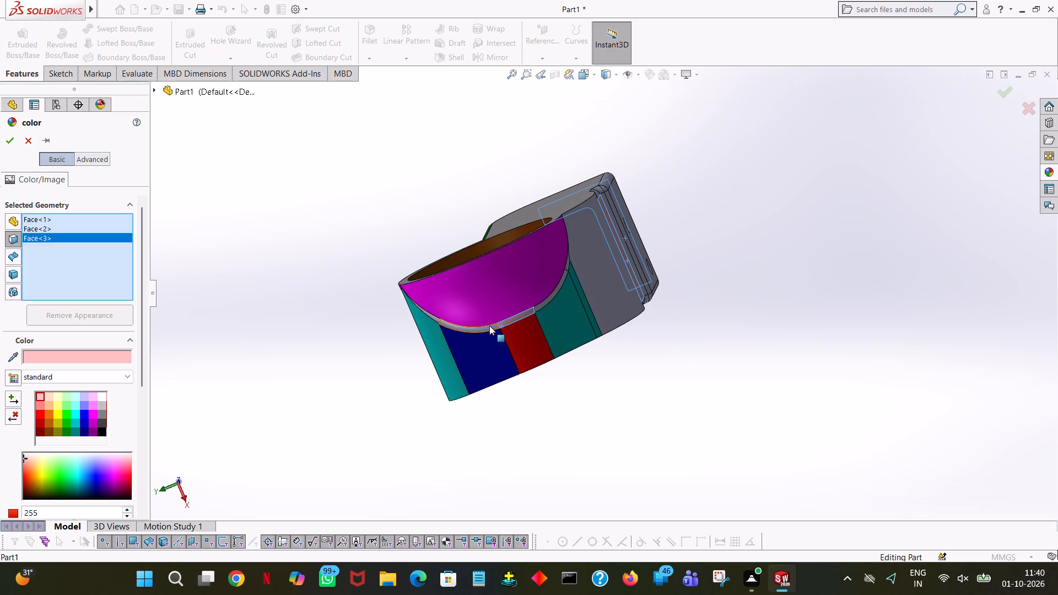
pyautogui.click(433, 318)
pyautogui.moveTo(552, 316); pyautogui.dragTo(504, 348, button='middle')
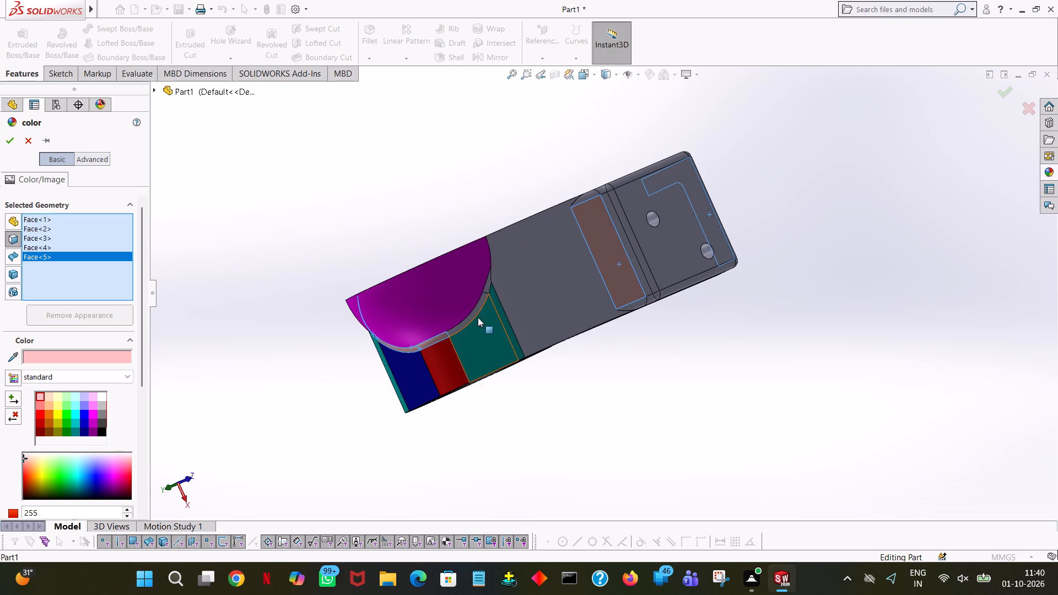
pyautogui.click(476, 313)
pyautogui.click(489, 286)
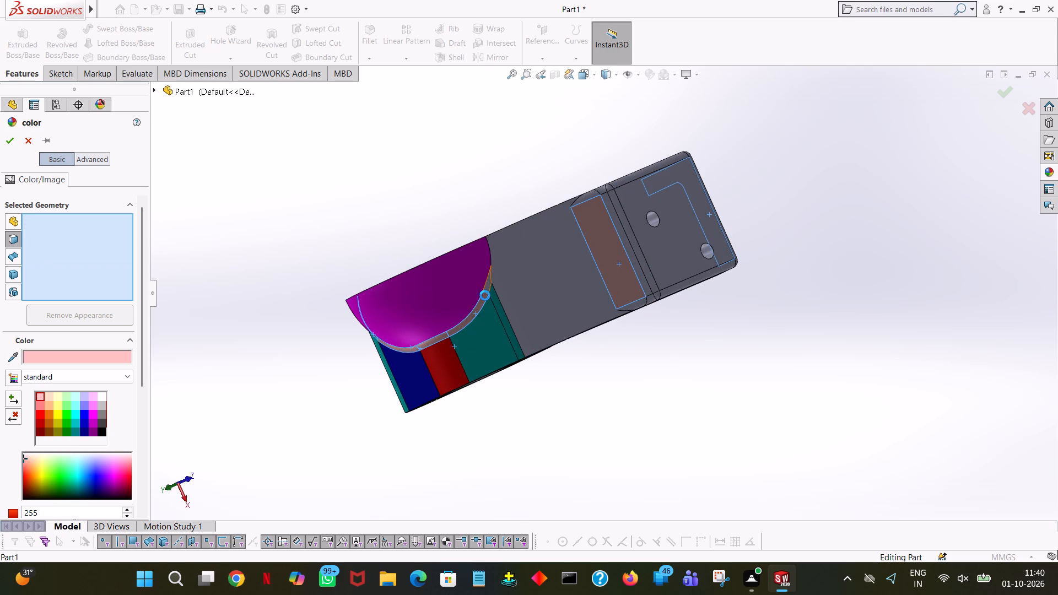
pyautogui.click(12, 141)
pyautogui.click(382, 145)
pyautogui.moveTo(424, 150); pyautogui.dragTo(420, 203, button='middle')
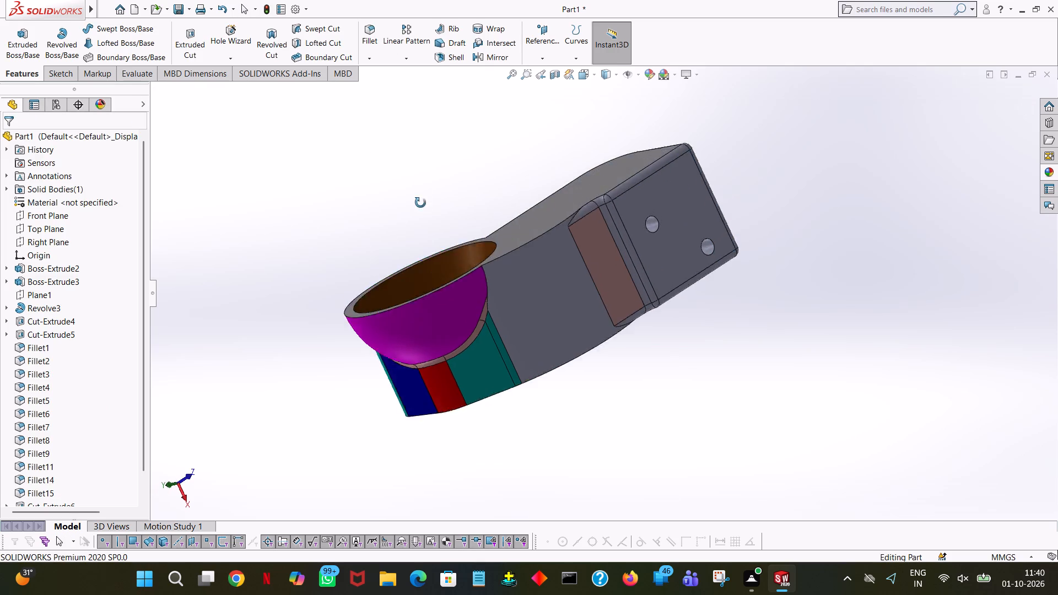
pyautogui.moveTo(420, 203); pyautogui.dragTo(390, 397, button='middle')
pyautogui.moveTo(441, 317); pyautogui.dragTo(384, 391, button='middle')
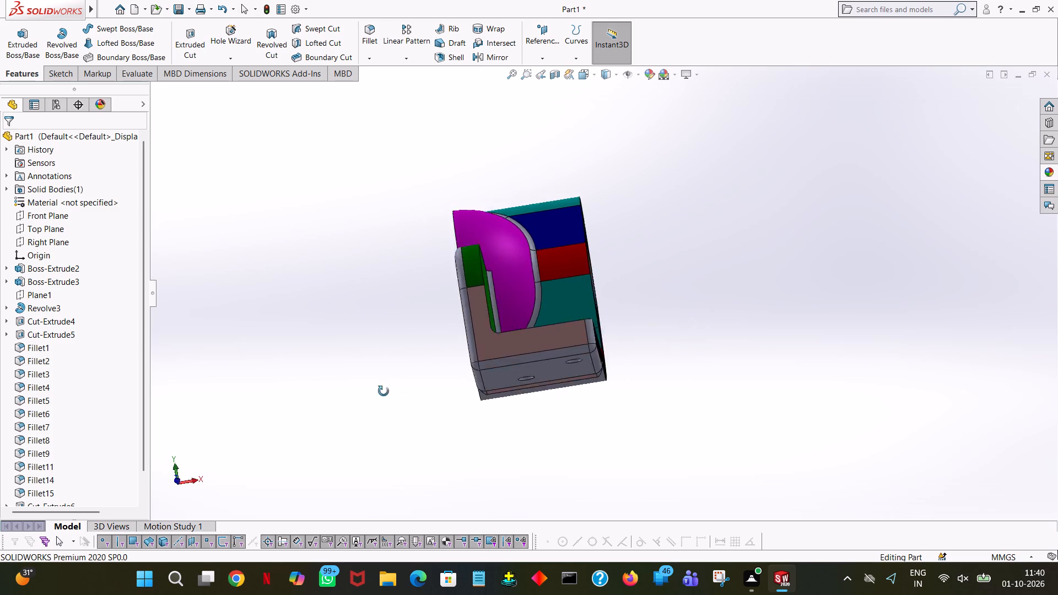
# Apply the standard dark grey colour to the fillets around the side wall's outer face and the pad's opposite end-corner fillet.
pyautogui.moveTo(384, 391); pyautogui.dragTo(456, 371, button='middle')
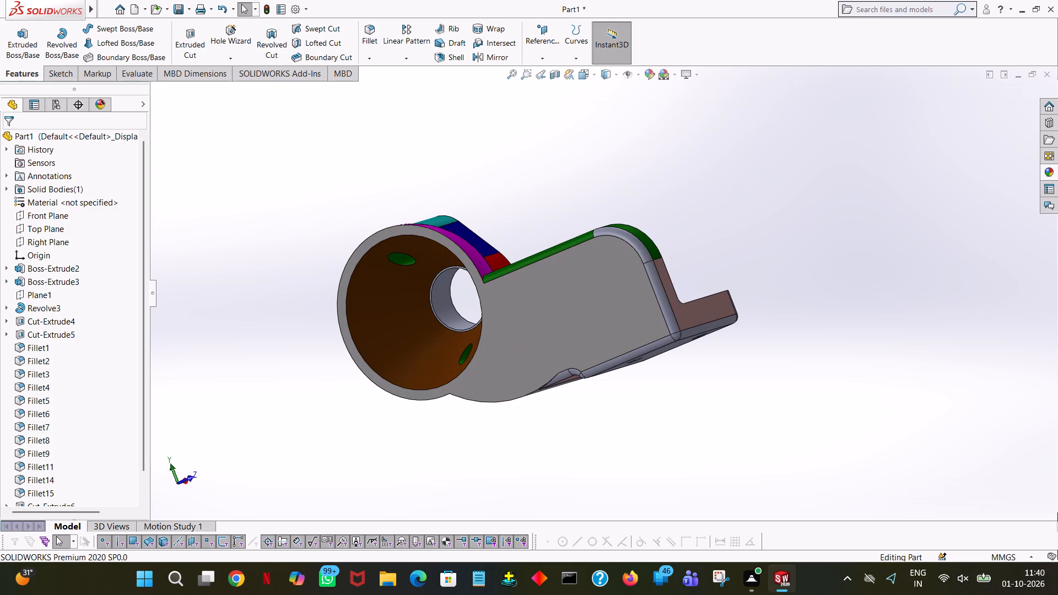
pyautogui.click(637, 241)
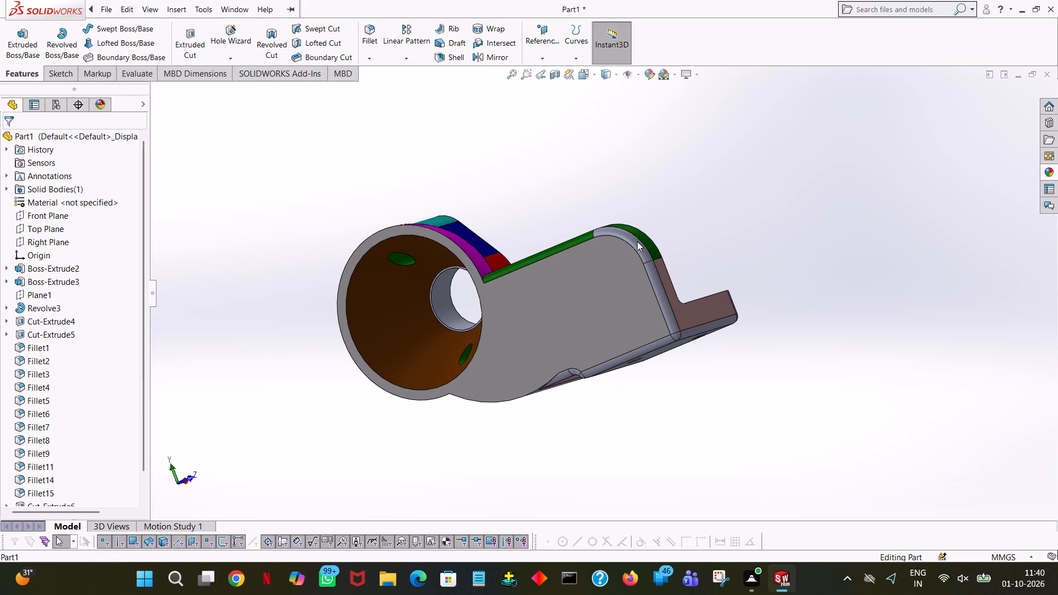
pyautogui.click(734, 193)
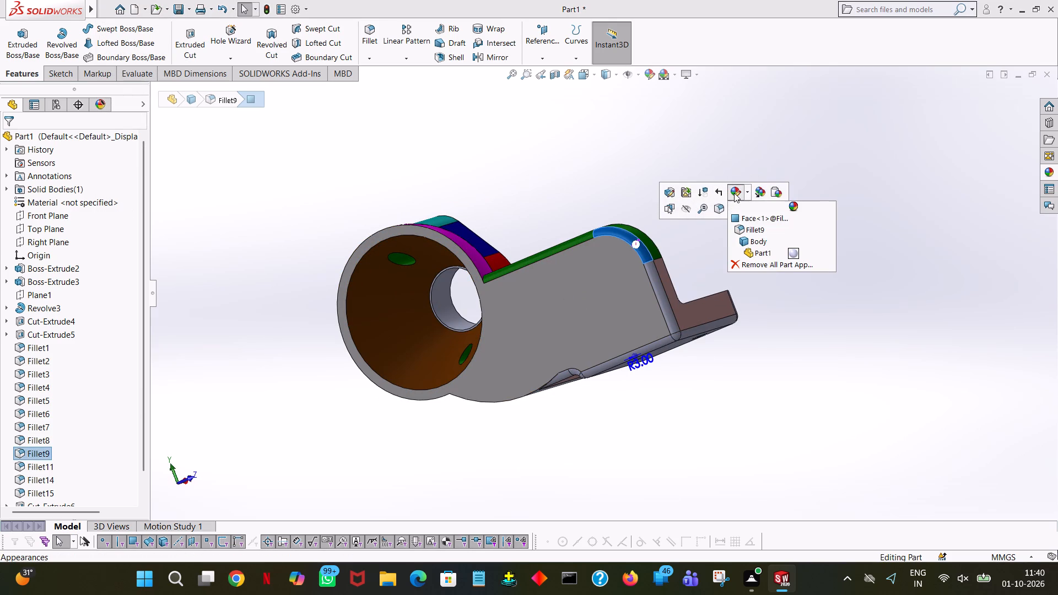
pyautogui.click(751, 215)
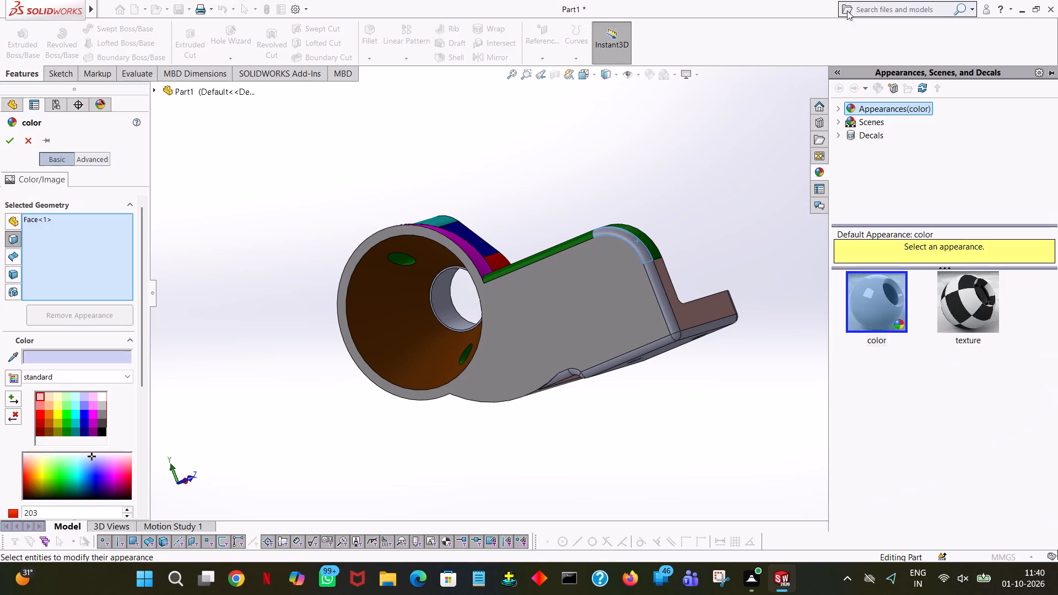
pyautogui.click(99, 421)
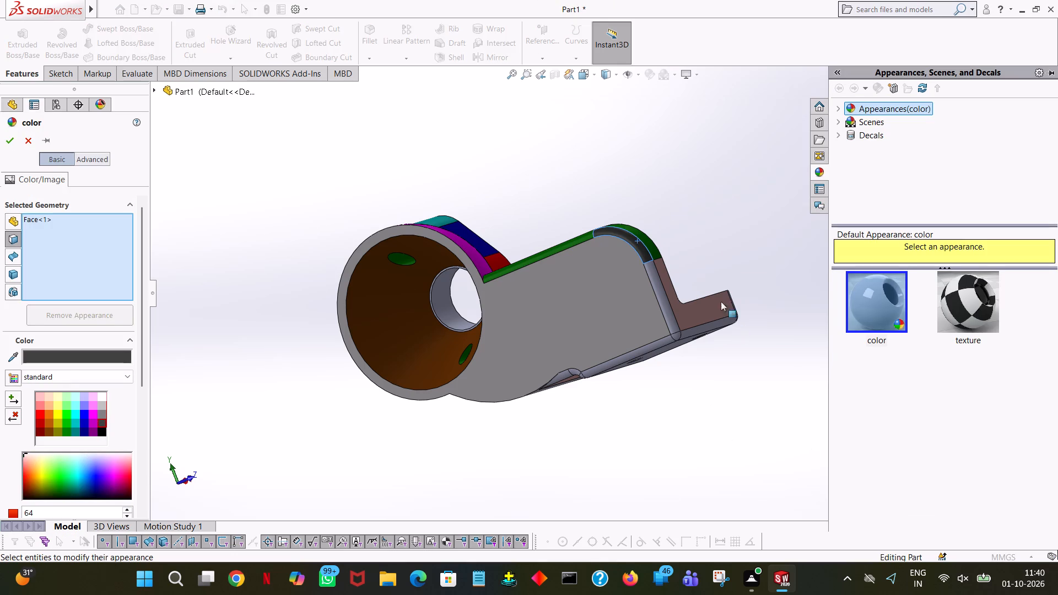
pyautogui.click(669, 314)
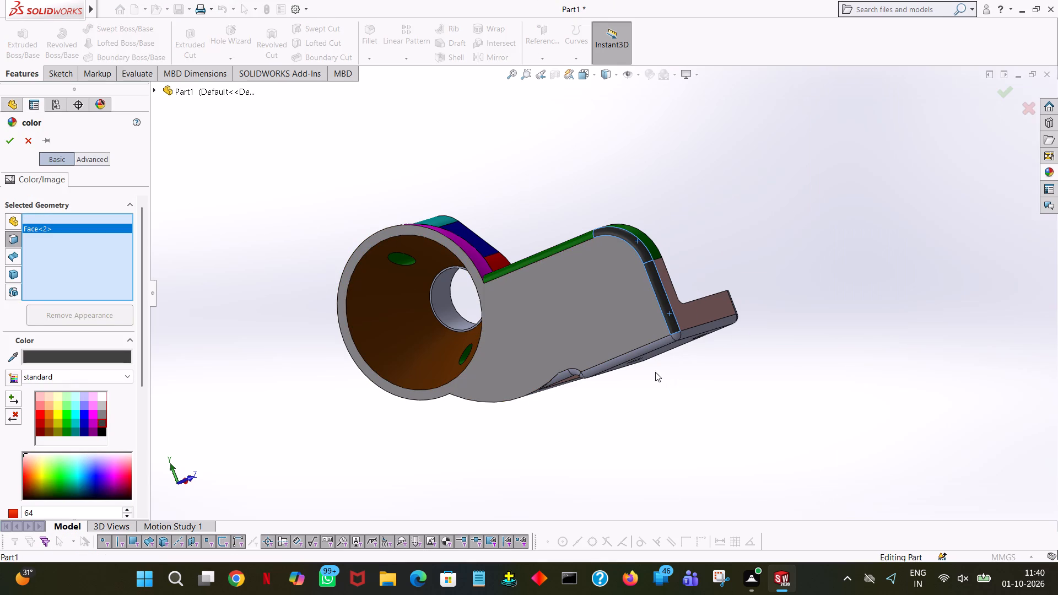
pyautogui.click(625, 361)
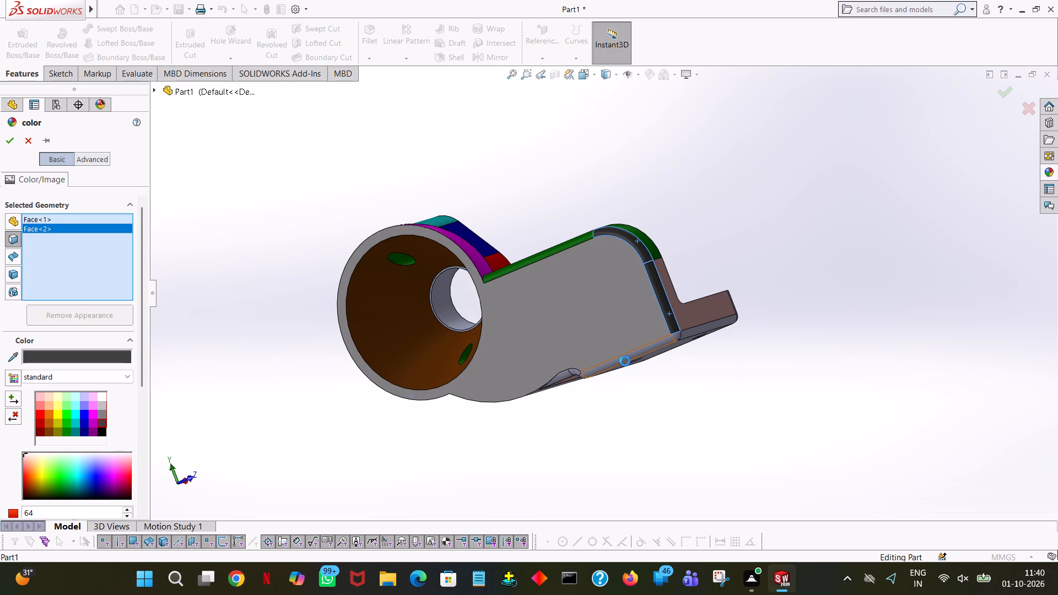
pyautogui.click(675, 338)
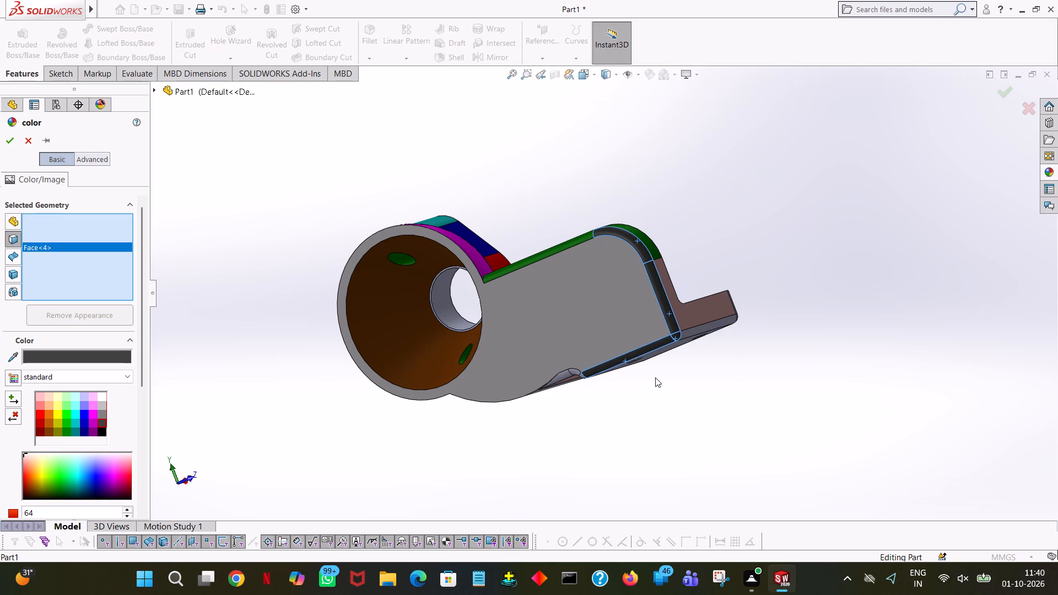
pyautogui.moveTo(655, 377); pyautogui.dragTo(592, 164, button='middle')
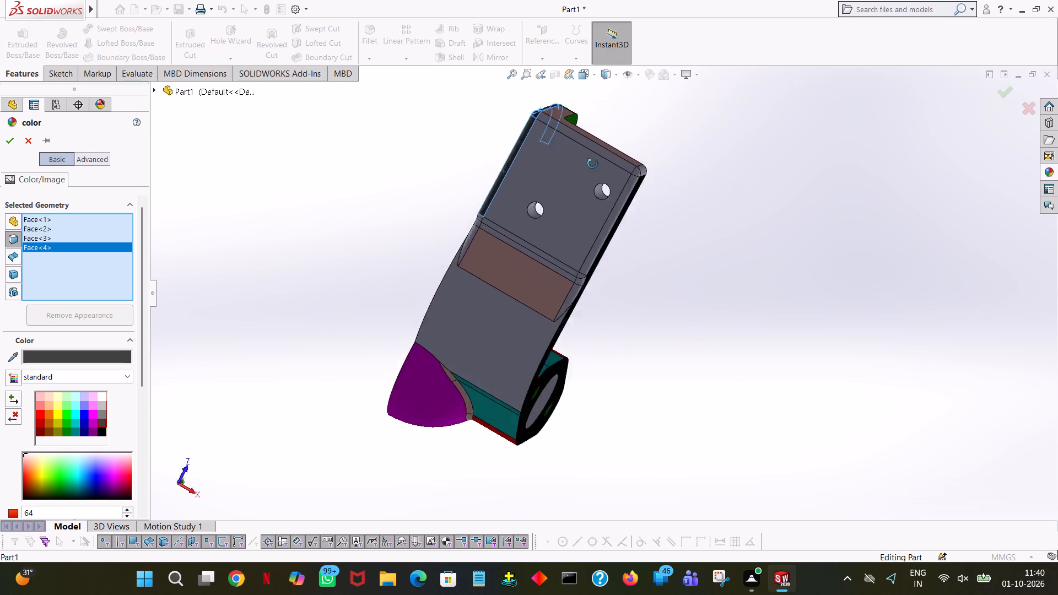
pyautogui.moveTo(592, 164); pyautogui.dragTo(514, 263, button='middle')
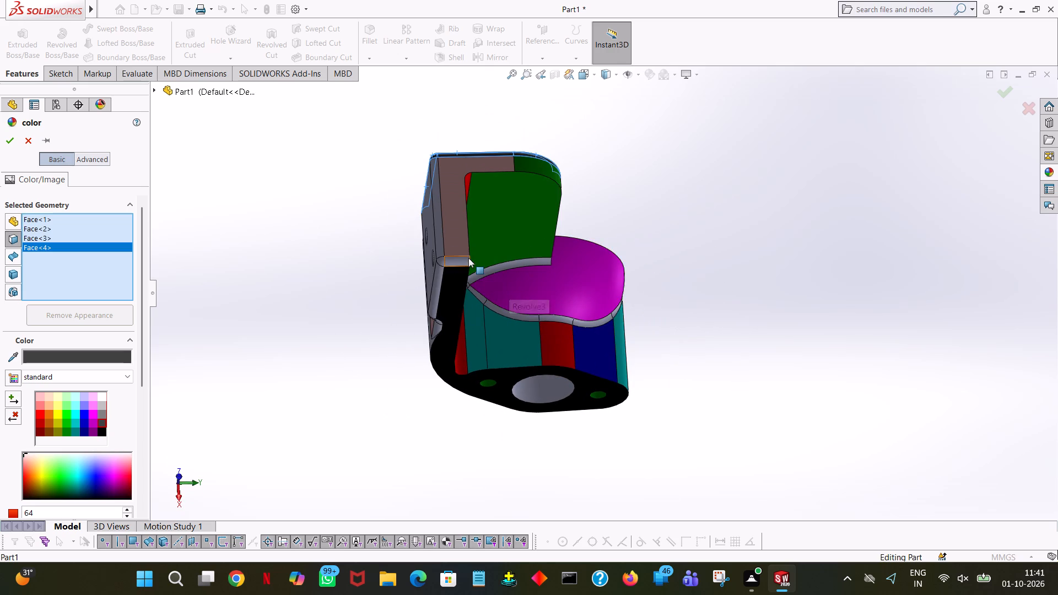
pyautogui.click(464, 262)
pyautogui.moveTo(578, 272); pyautogui.dragTo(646, 280, button='middle')
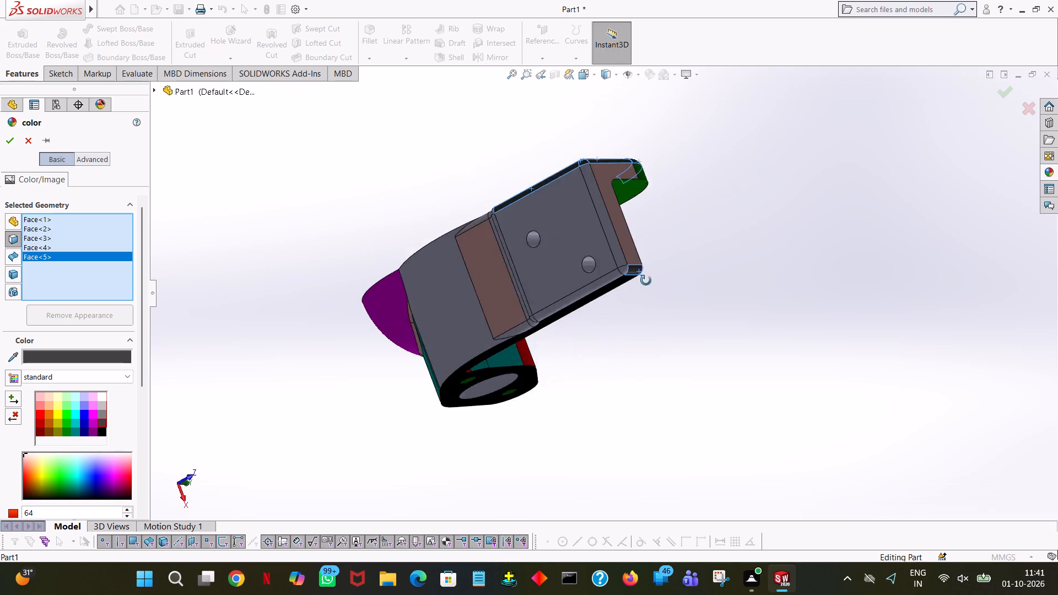
pyautogui.moveTo(646, 280); pyautogui.dragTo(660, 285, button='middle')
pyautogui.click(14, 138)
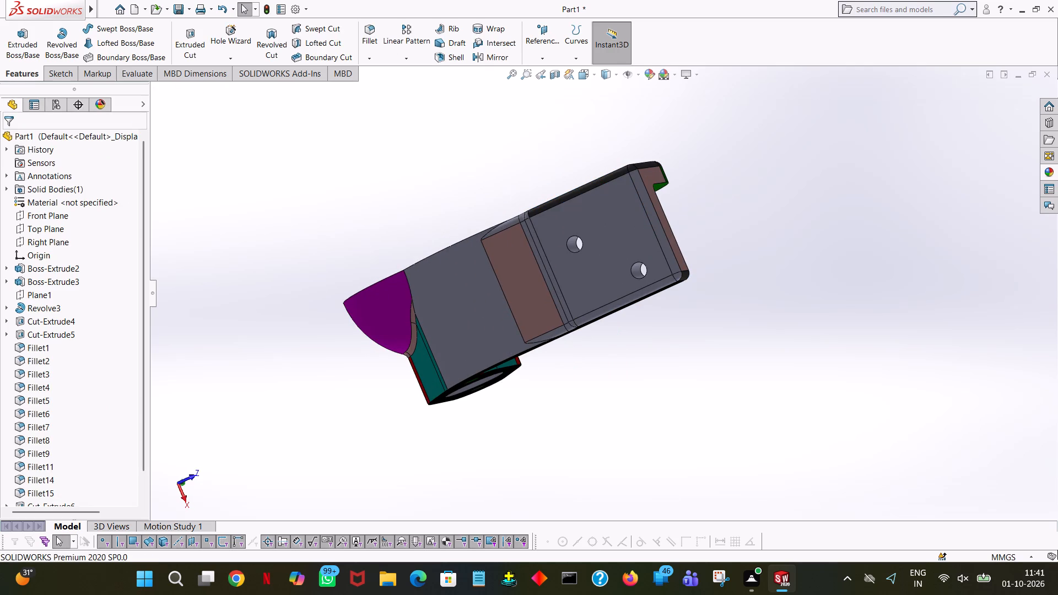
# Apply the standard light cyan colour to the two-hole pad's underside, the curved underside face, and the sliver faces flanking the pink rectangle.
pyautogui.click(629, 236)
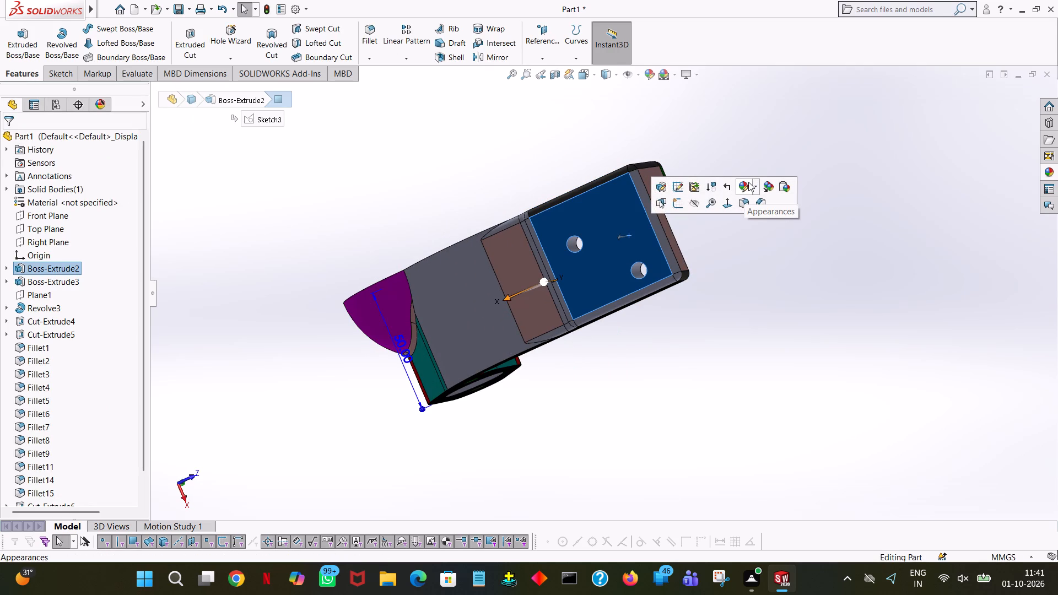
pyautogui.click(748, 182)
pyautogui.click(749, 185)
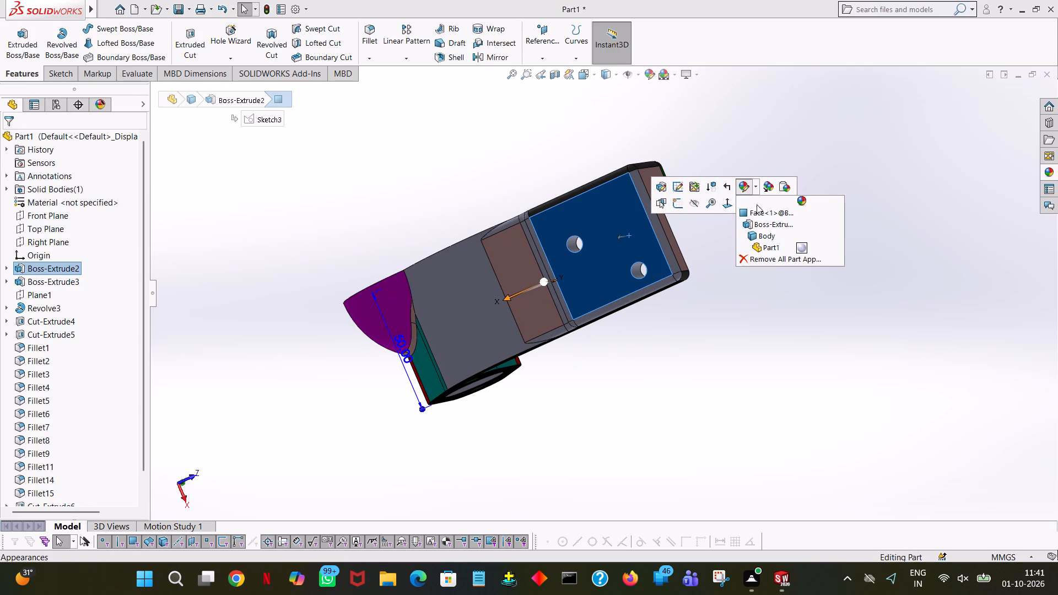
pyautogui.click(758, 210)
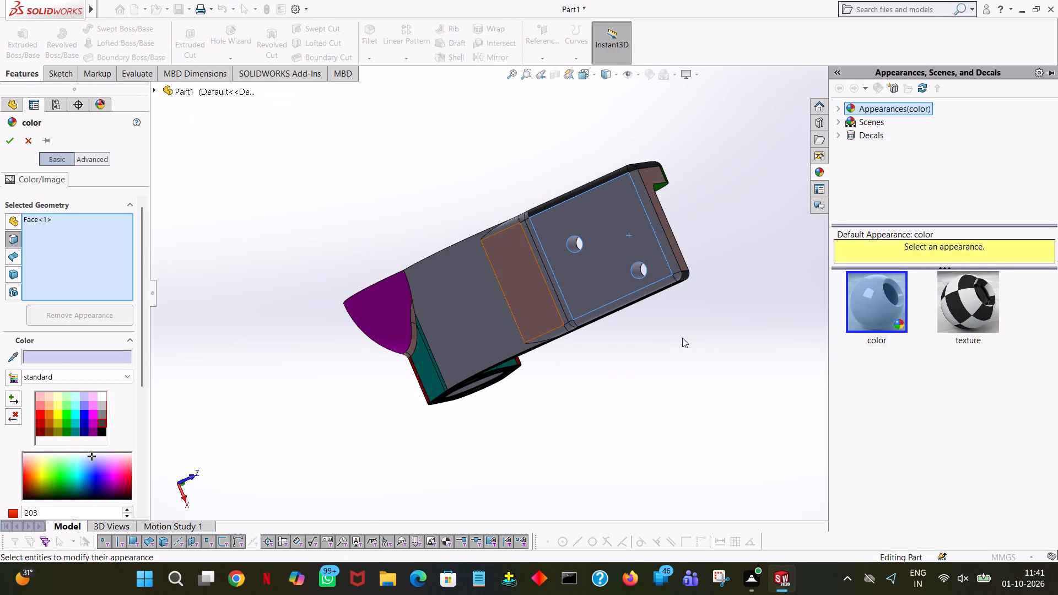
pyautogui.click(68, 411)
pyautogui.click(74, 408)
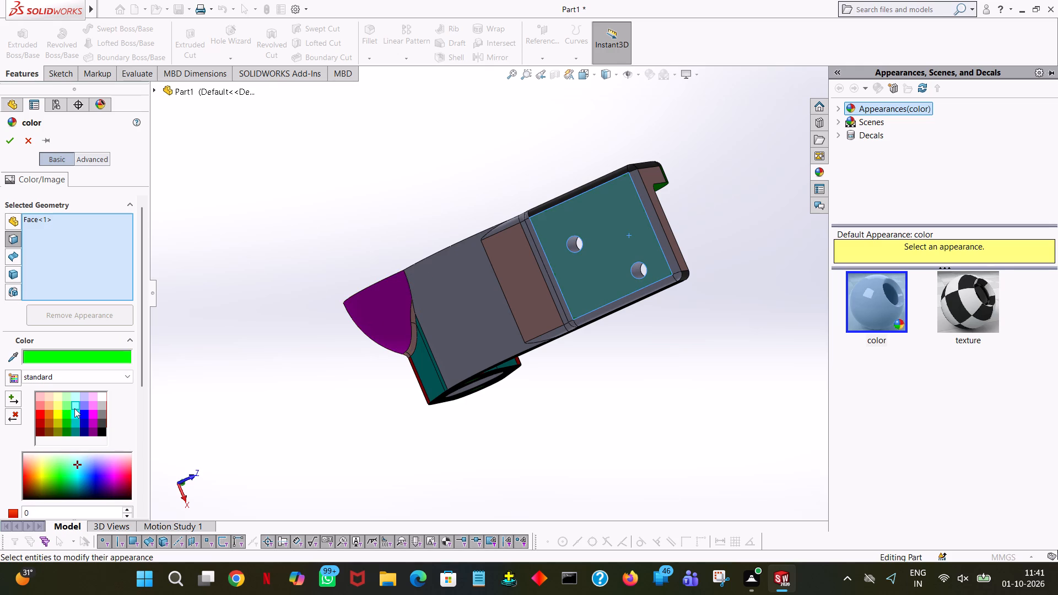
pyautogui.click(75, 397)
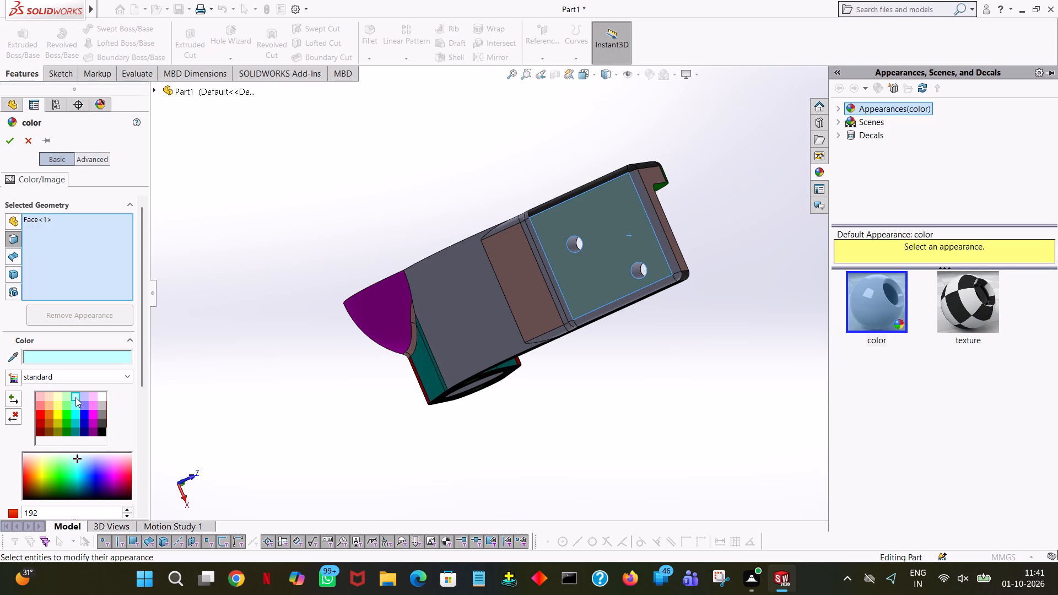
pyautogui.click(489, 323)
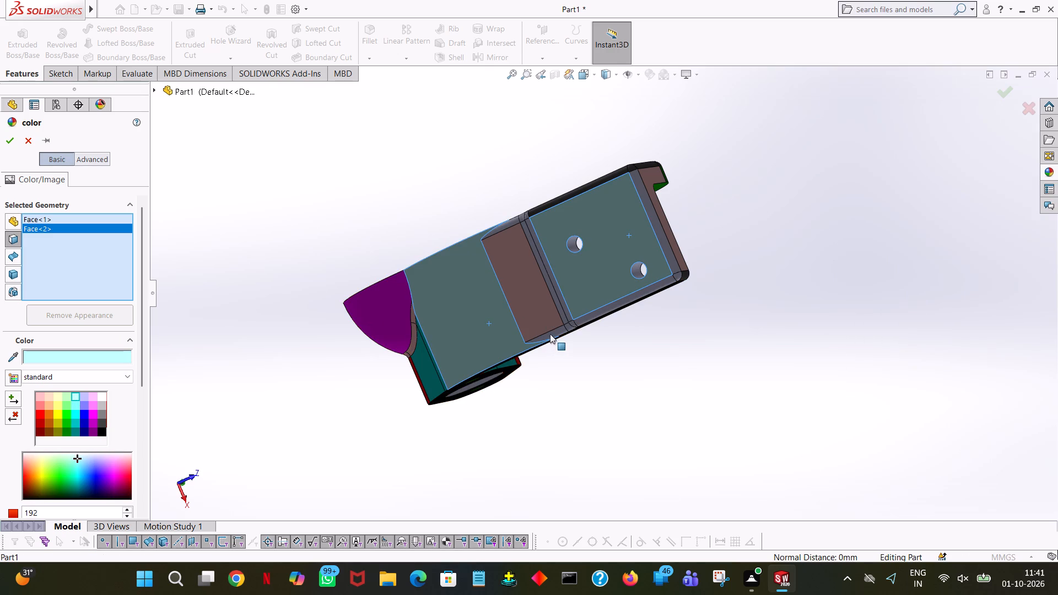
pyautogui.click(550, 334)
pyautogui.click(509, 224)
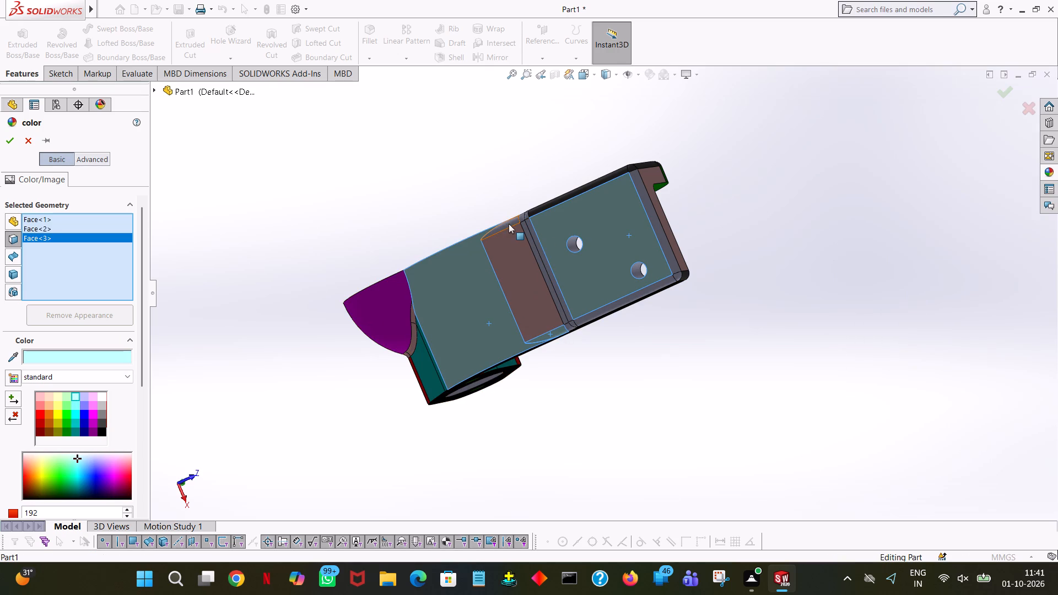
pyautogui.moveTo(537, 269); pyautogui.dragTo(577, 251, button='middle')
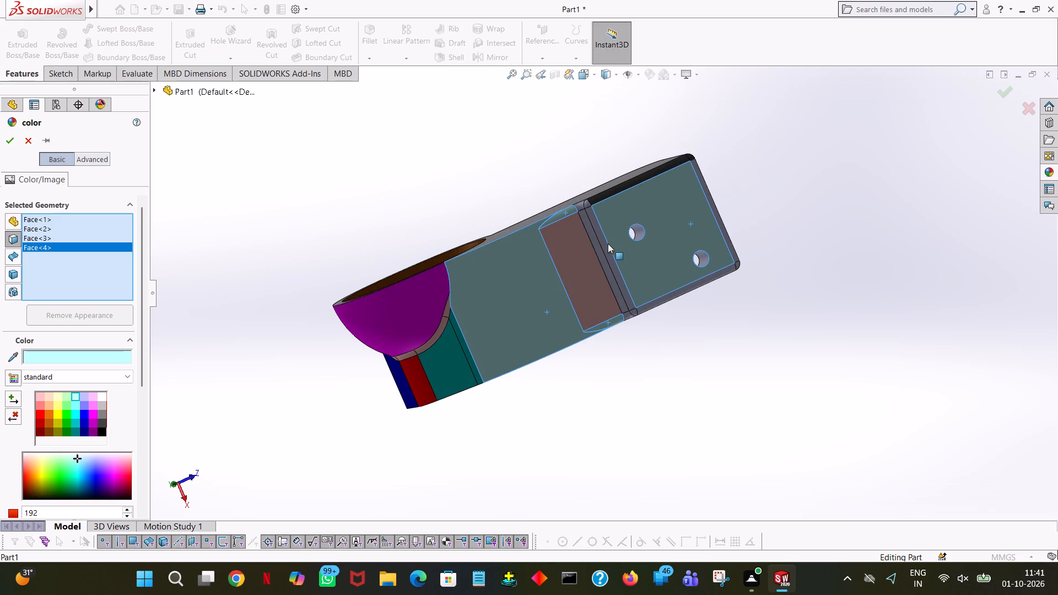
pyautogui.click(3, 140)
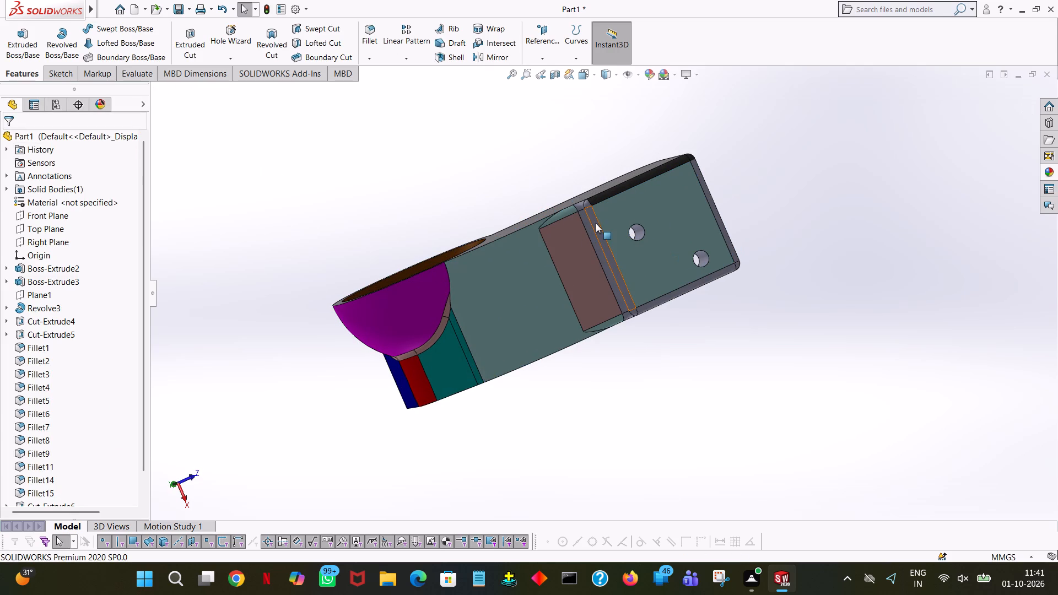
# Apply the standard dark orange colour to the fillet strips across the pad's step, the adjoining sliver face, and the small corner fillets.
pyautogui.click(594, 223)
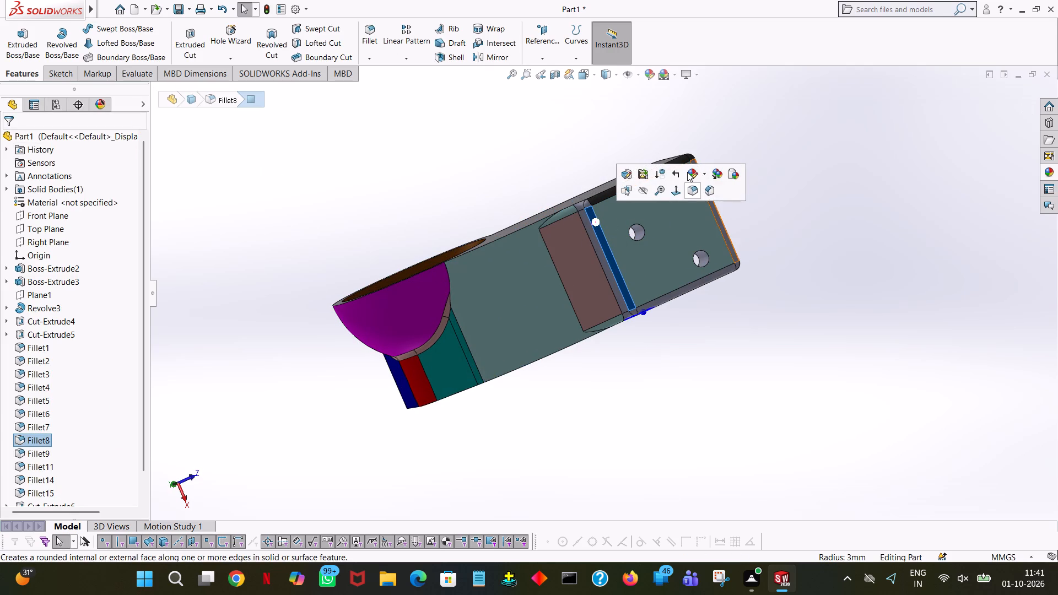
pyautogui.click(687, 172)
pyautogui.click(708, 204)
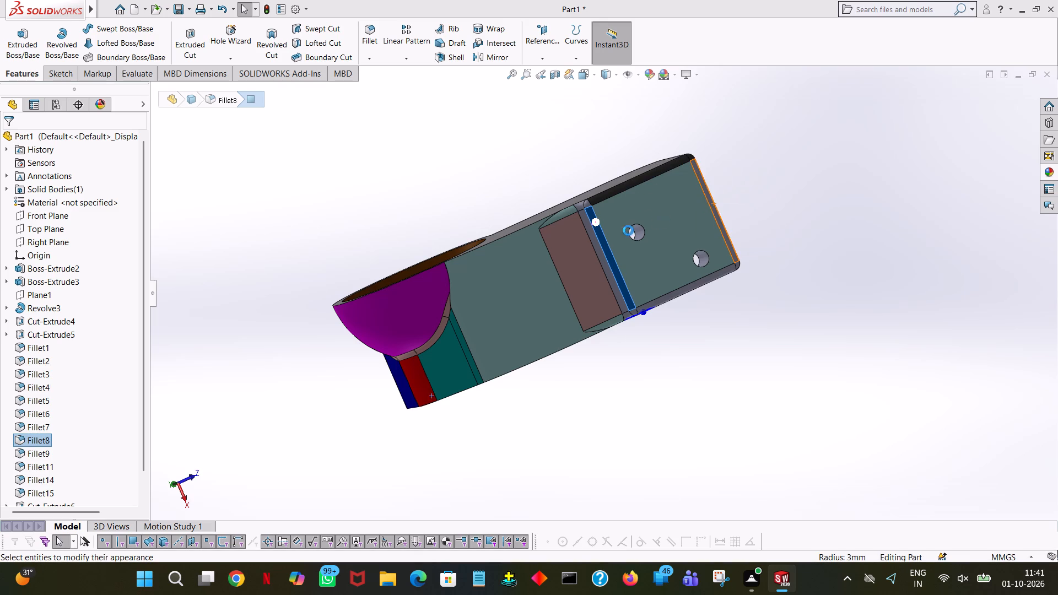
pyautogui.click(47, 423)
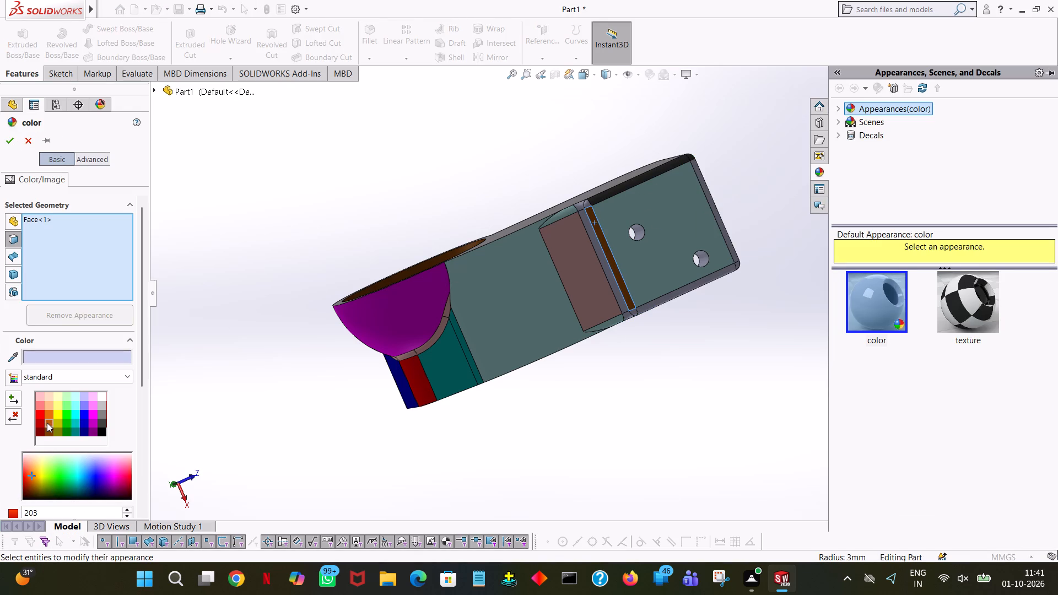
pyautogui.click(574, 212)
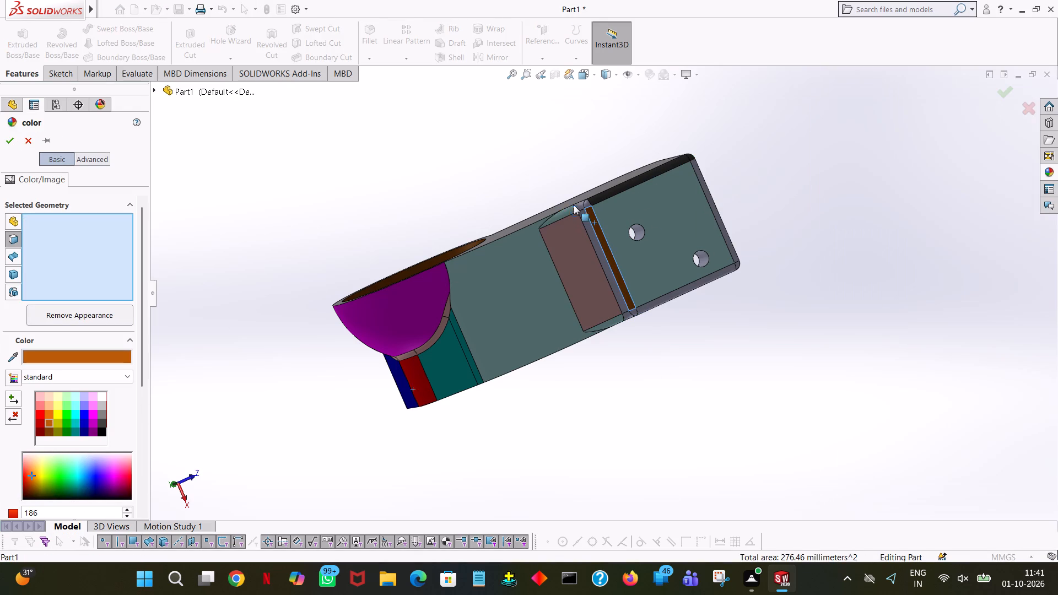
pyautogui.click(579, 207)
pyautogui.click(586, 205)
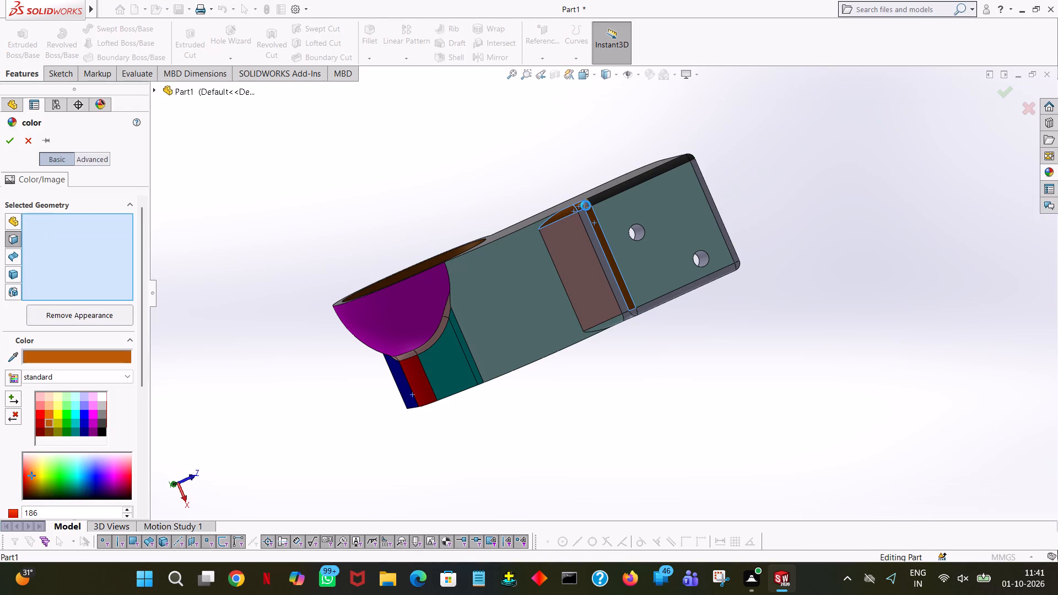
pyautogui.click(603, 260)
# Extend the dark orange colour to the pad's long edge fillet on the flange side and the small corner fillets at its step.
pyautogui.moveTo(655, 369); pyautogui.dragTo(649, 367, button='middle')
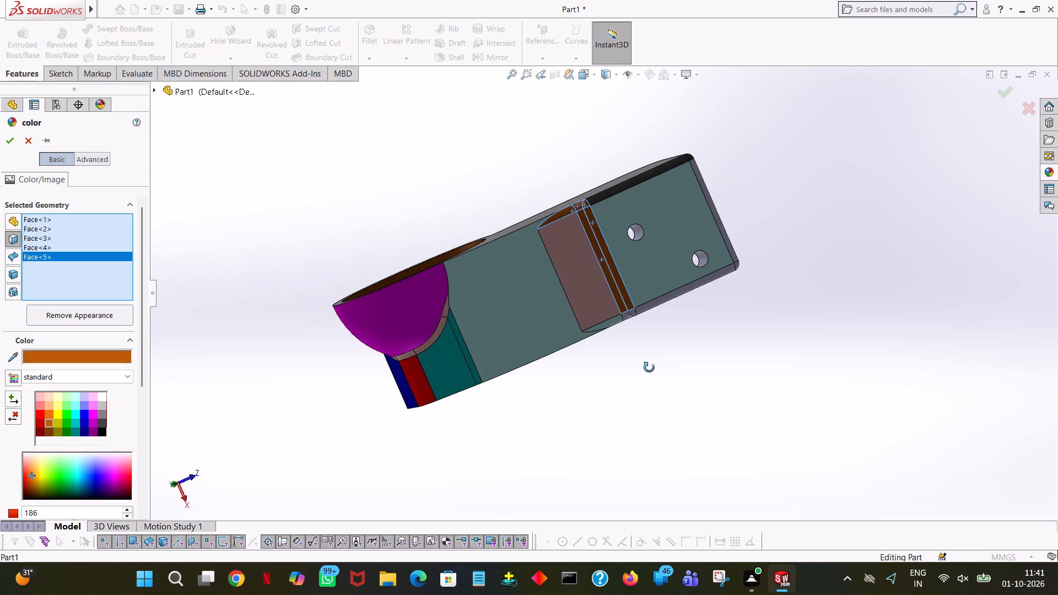
pyautogui.moveTo(649, 367); pyautogui.dragTo(631, 201, button='middle')
pyautogui.click(638, 204)
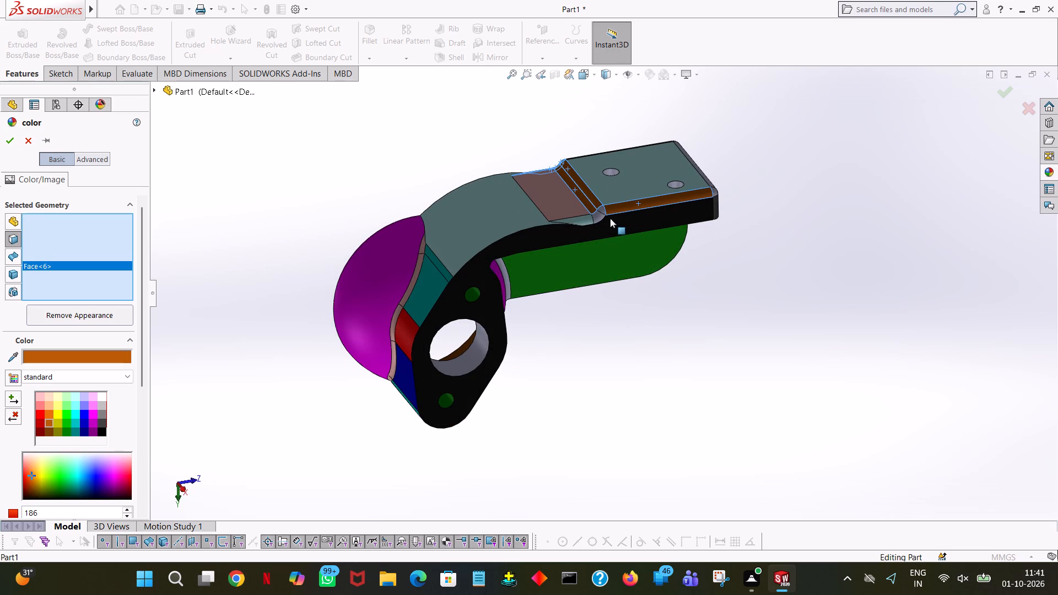
pyautogui.click(598, 218)
pyautogui.click(601, 208)
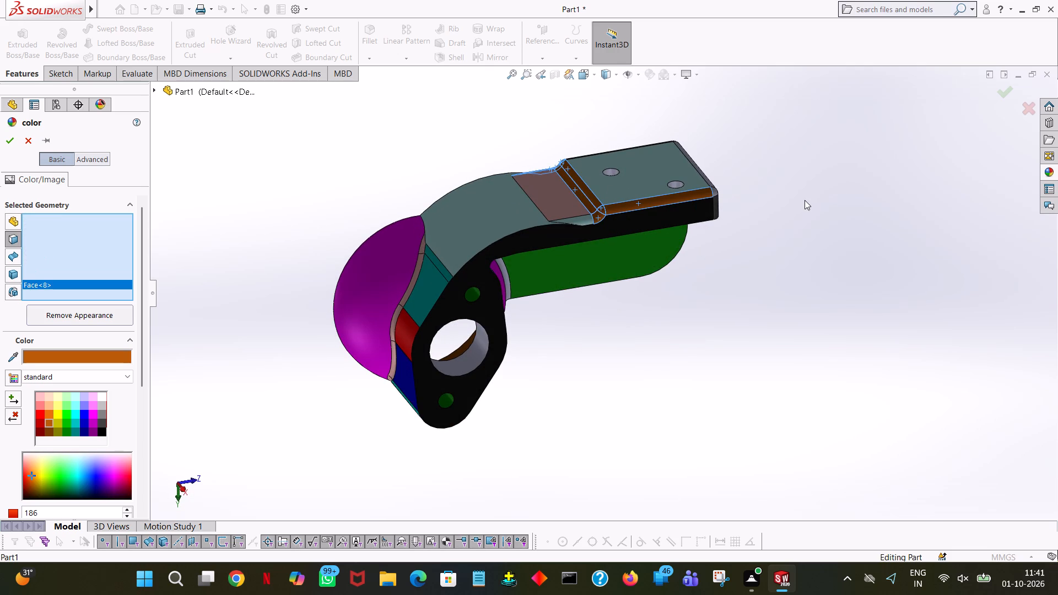
# Extend the dark orange colour to the large central bore through the flange and finish the colour assignment.
pyautogui.moveTo(805, 202); pyautogui.dragTo(840, 409, button='middle')
pyautogui.moveTo(882, 271); pyautogui.dragTo(897, 399, button='middle')
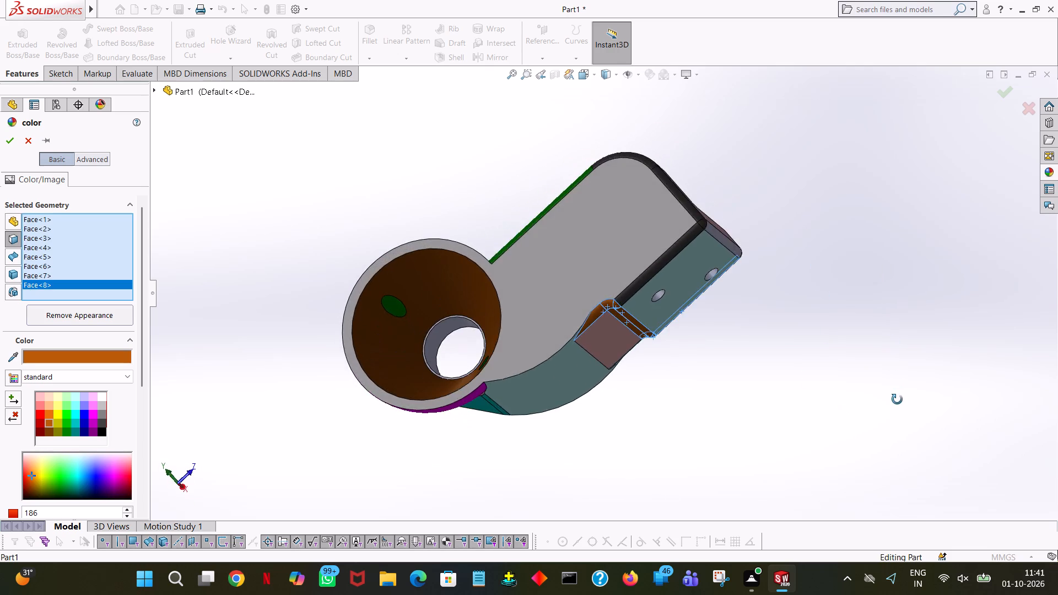
pyautogui.moveTo(897, 399); pyautogui.dragTo(688, 271, button='middle')
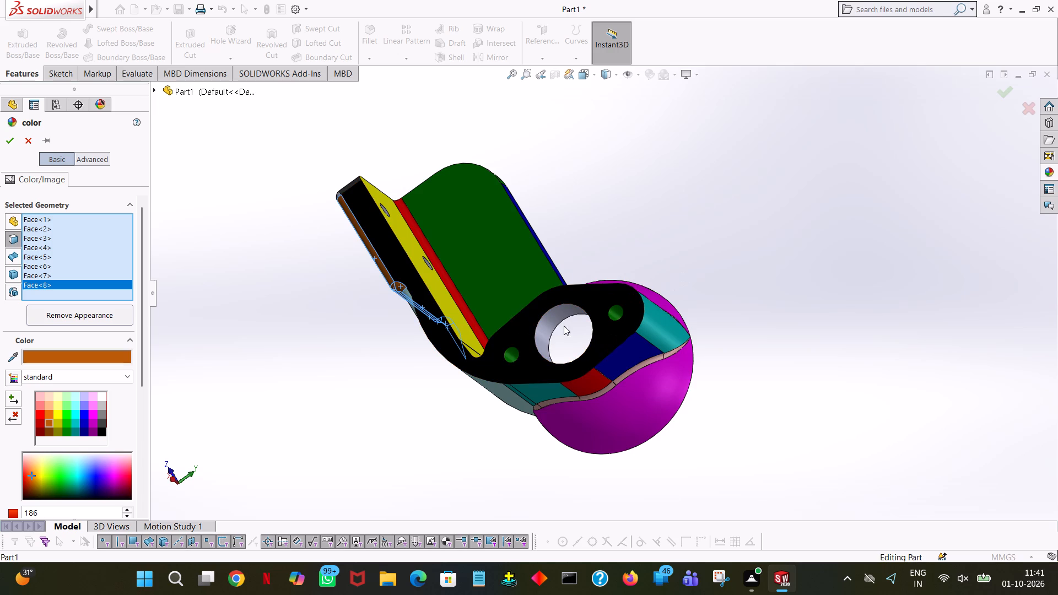
pyautogui.click(554, 320)
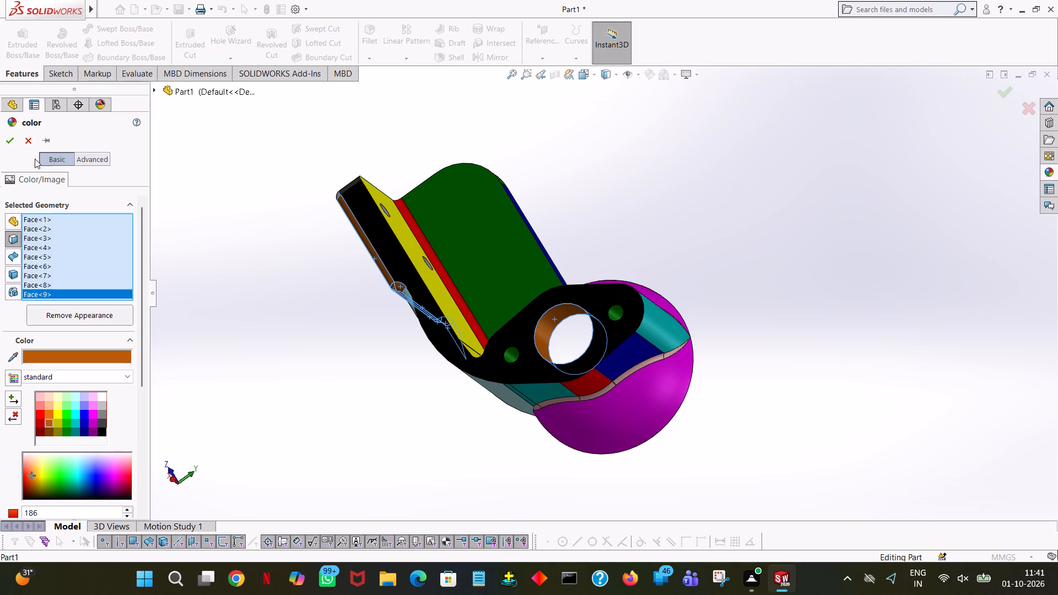
pyautogui.click(2, 142)
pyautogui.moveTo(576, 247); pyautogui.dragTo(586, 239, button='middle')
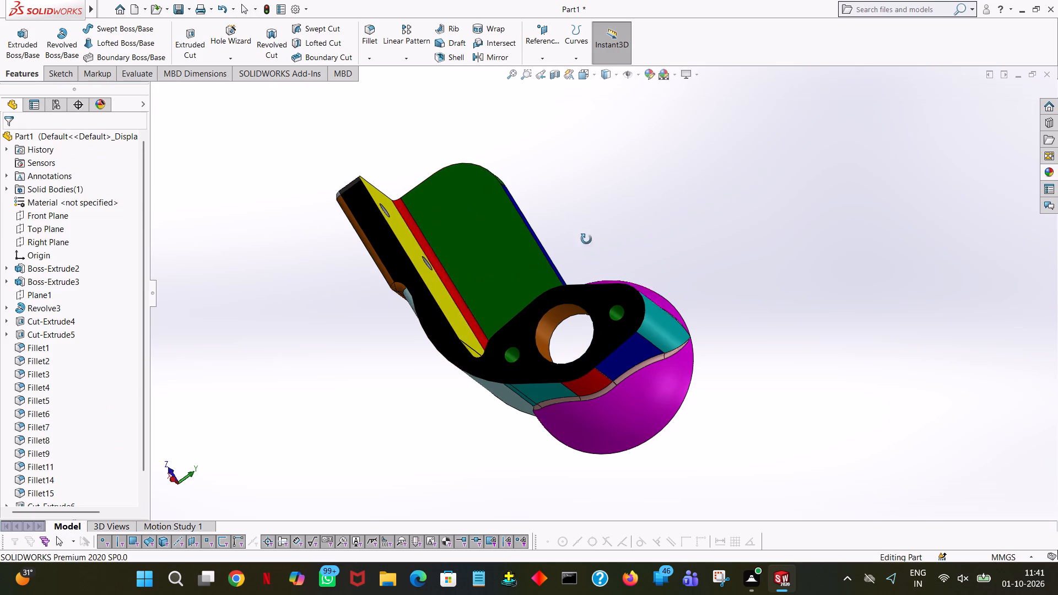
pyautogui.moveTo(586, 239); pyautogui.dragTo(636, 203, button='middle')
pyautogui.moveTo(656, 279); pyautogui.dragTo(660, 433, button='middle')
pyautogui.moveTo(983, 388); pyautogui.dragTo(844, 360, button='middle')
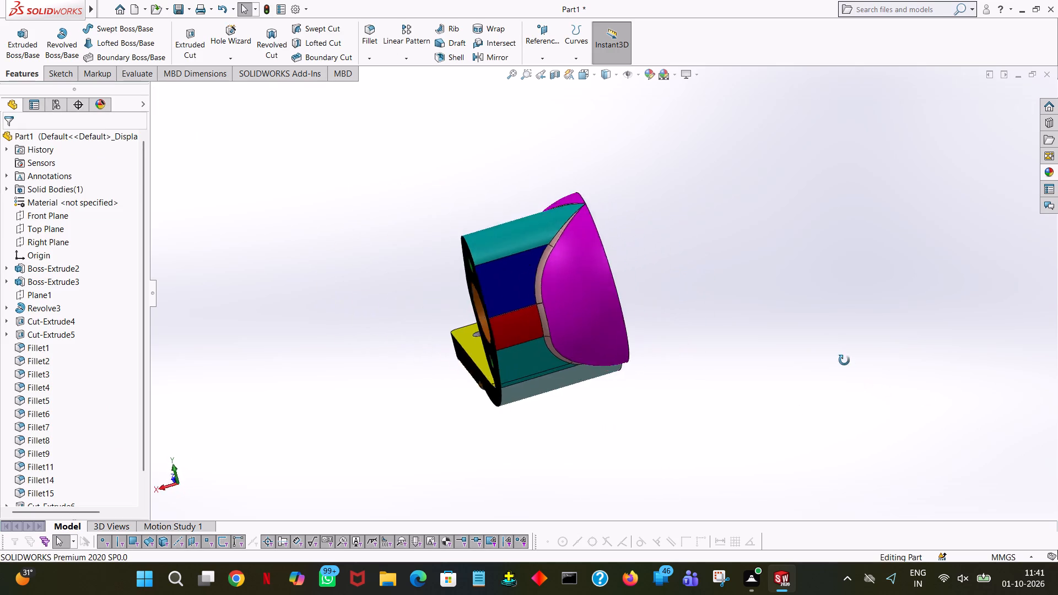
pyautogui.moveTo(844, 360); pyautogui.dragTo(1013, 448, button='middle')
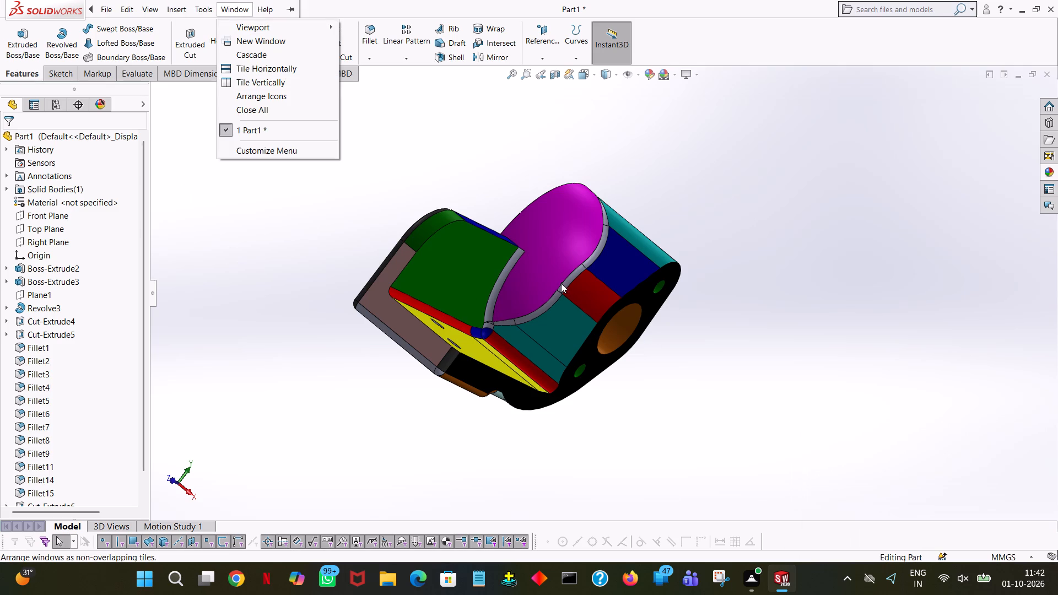
# Apply the standard white colour to the fillet faces bordering the magenta dome, along both the flange side and the green pad side.
pyautogui.click(576, 273)
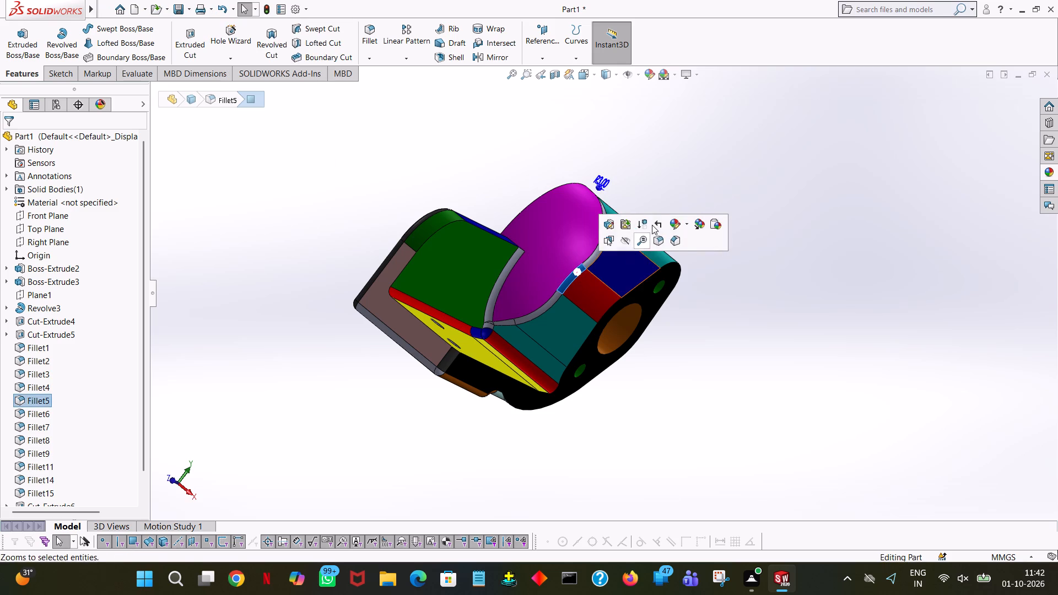
pyautogui.click(671, 219)
pyautogui.click(674, 248)
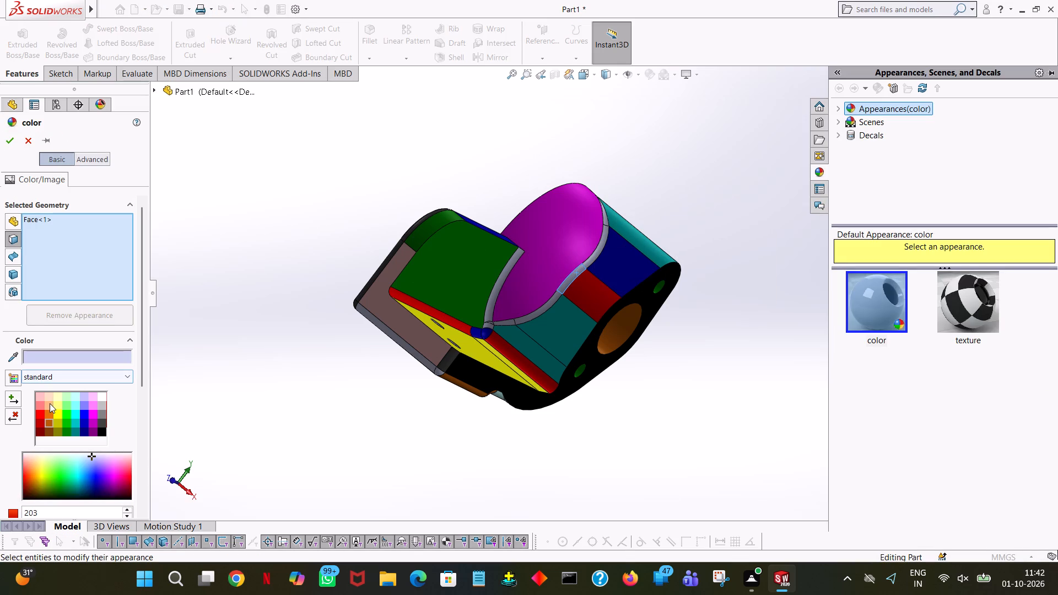
pyautogui.click(50, 404)
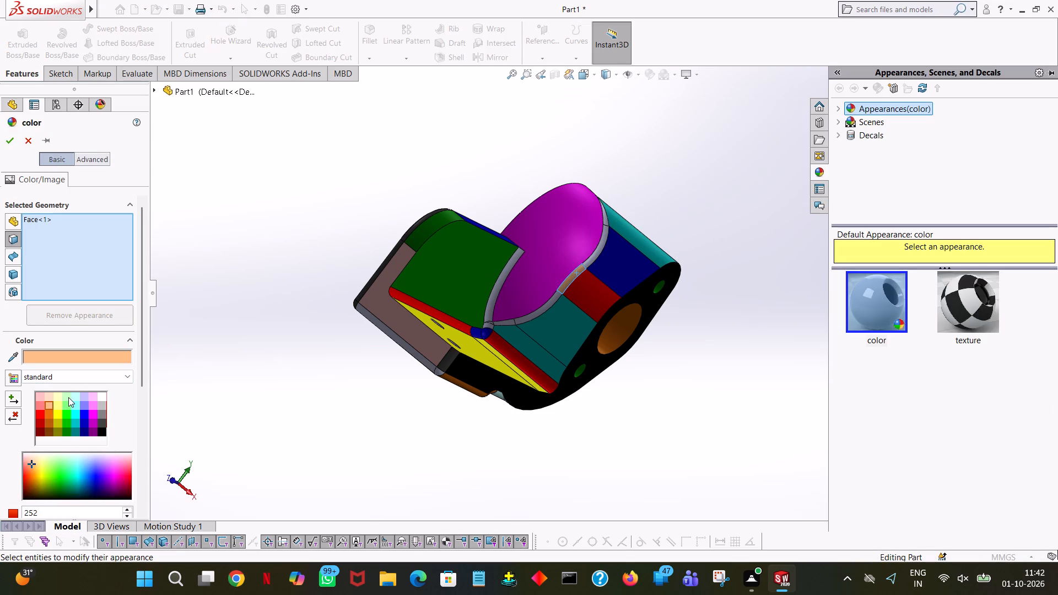
pyautogui.click(68, 397)
pyautogui.click(51, 397)
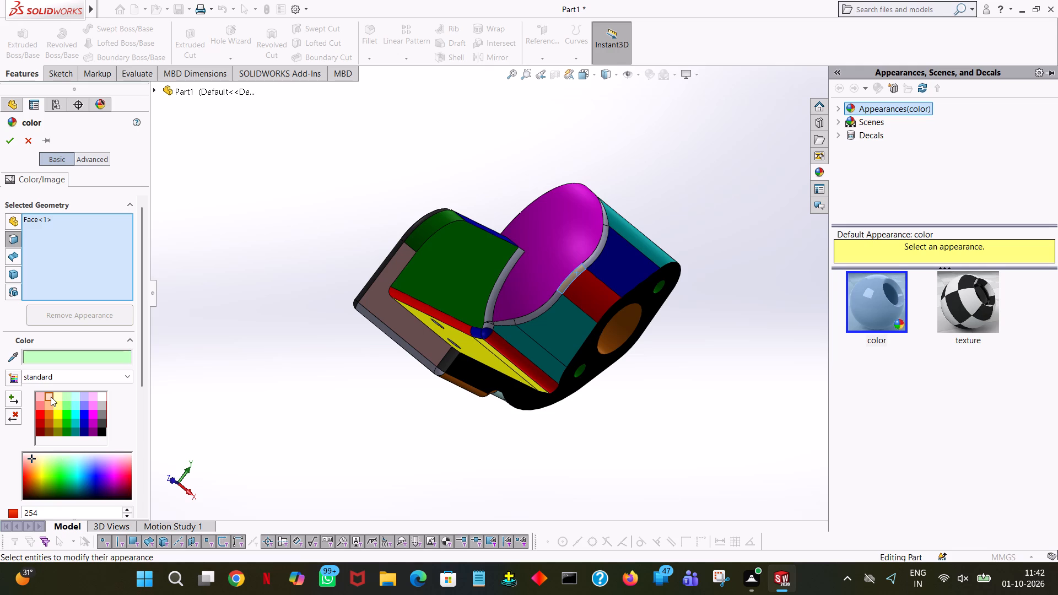
pyautogui.click(100, 392)
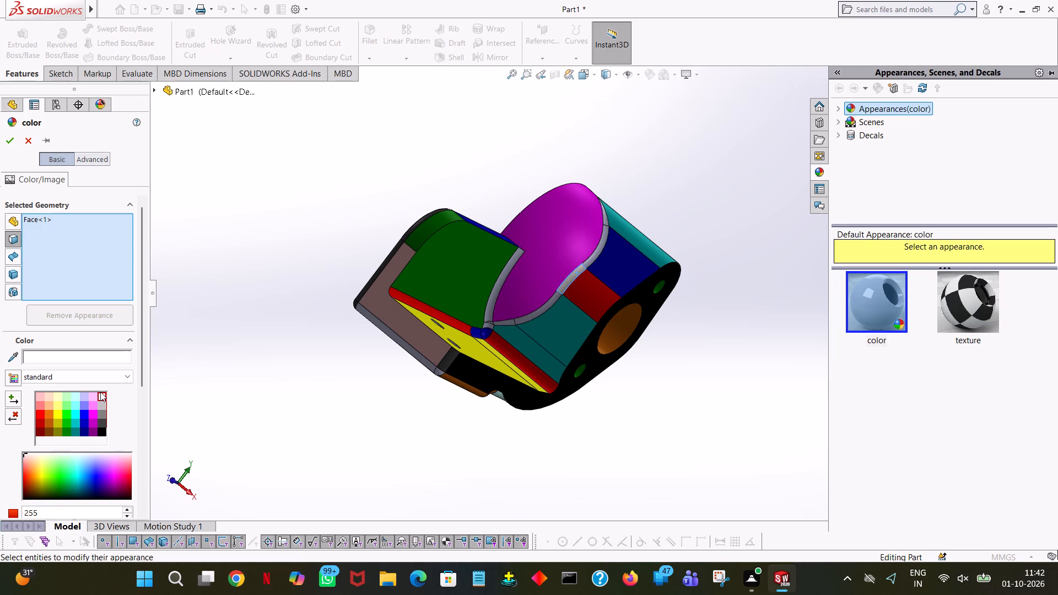
pyautogui.click(547, 304)
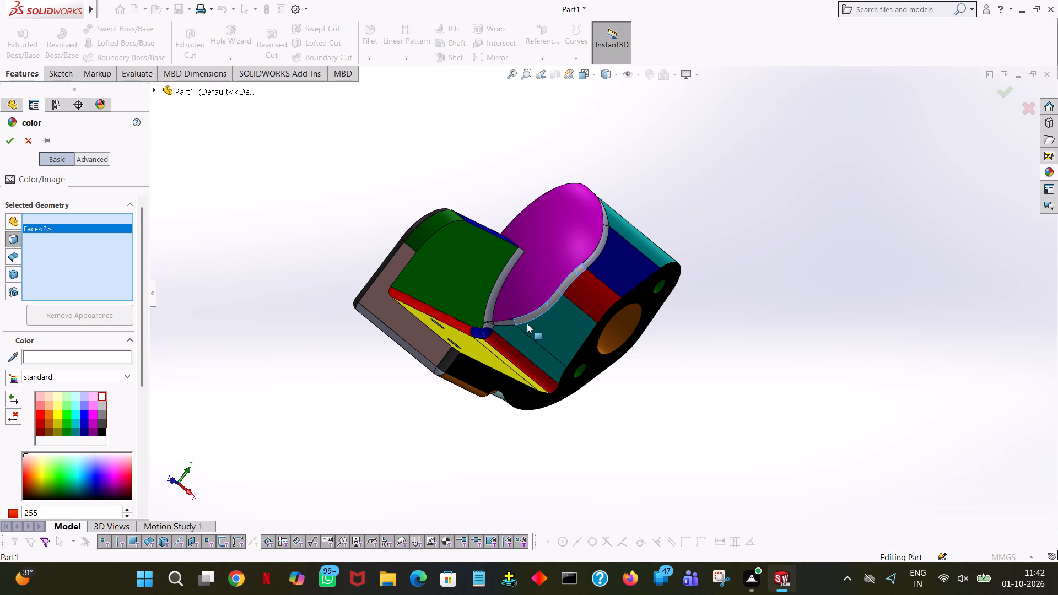
pyautogui.click(502, 323)
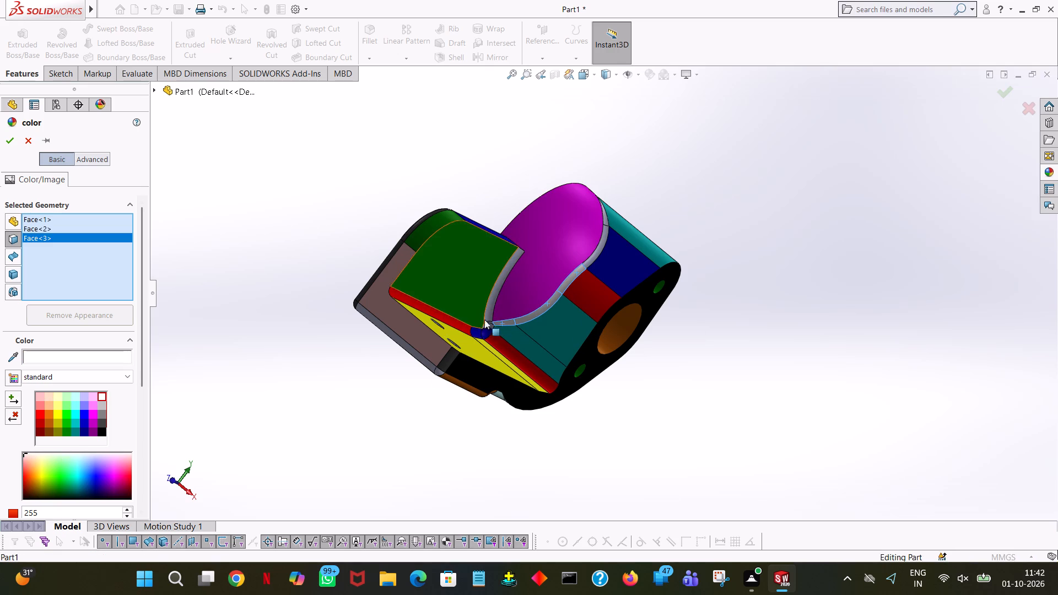
pyautogui.click(490, 312)
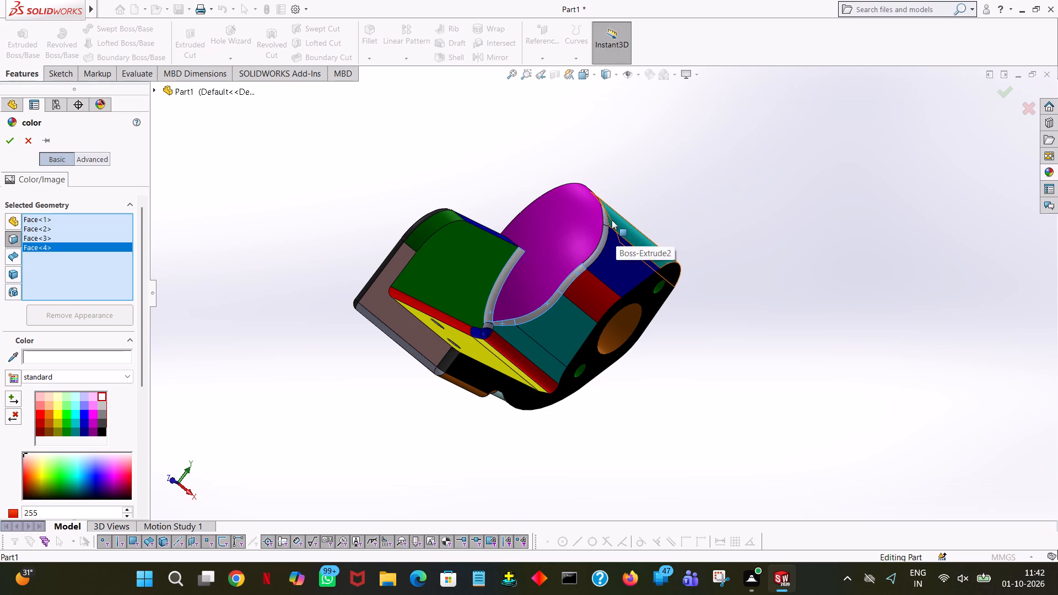
pyautogui.click(603, 214)
pyautogui.click(603, 243)
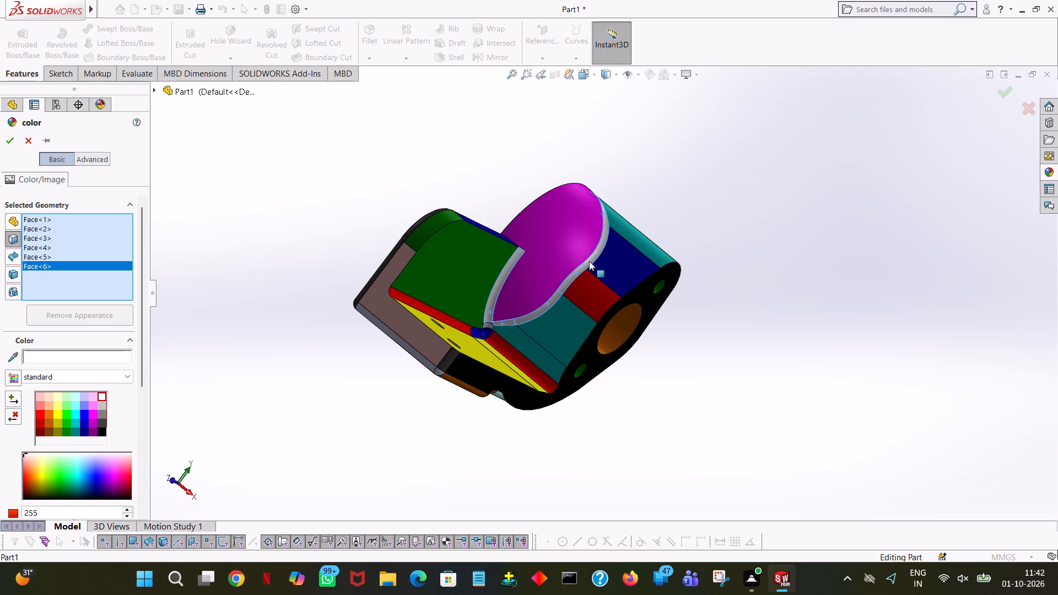
pyautogui.moveTo(708, 248); pyautogui.dragTo(646, 215, button='middle')
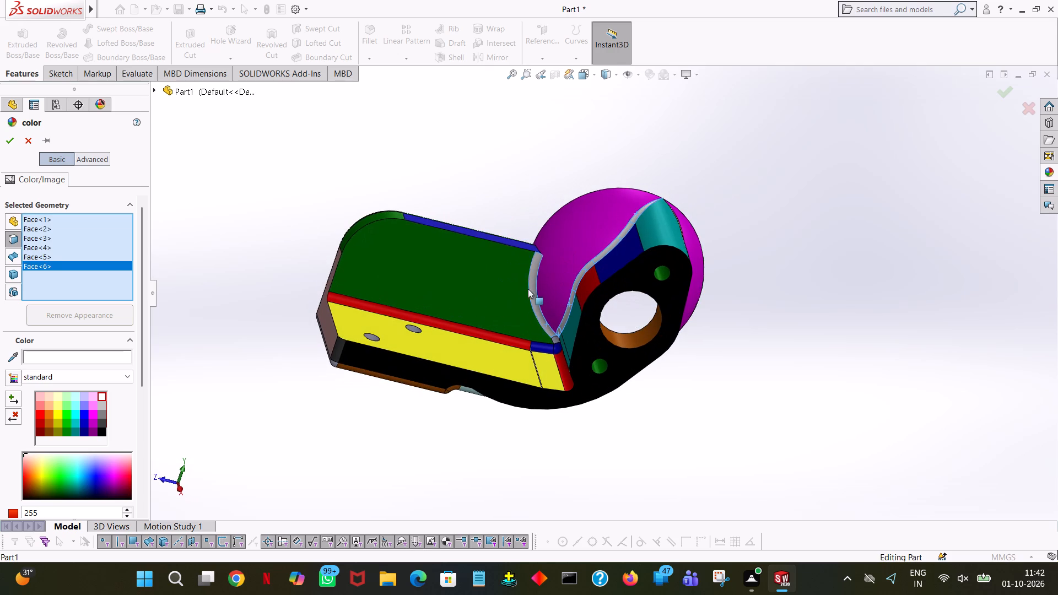
pyautogui.click(5, 140)
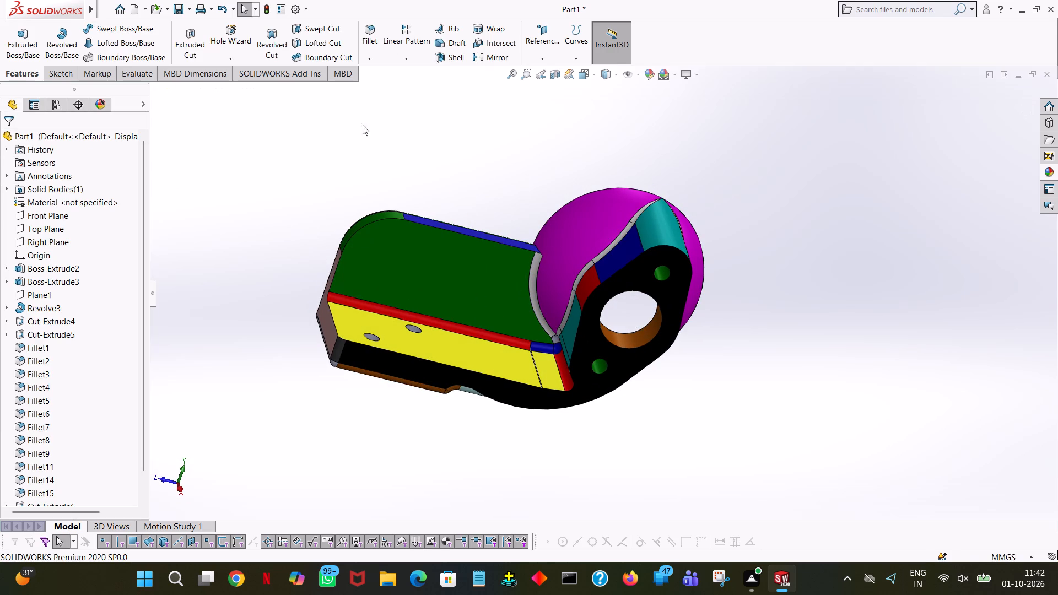
# Save the part as "socket joint" in the "desighn new job" folder.
pyautogui.click(376, 123)
pyautogui.moveTo(408, 122); pyautogui.dragTo(602, 360, button='middle')
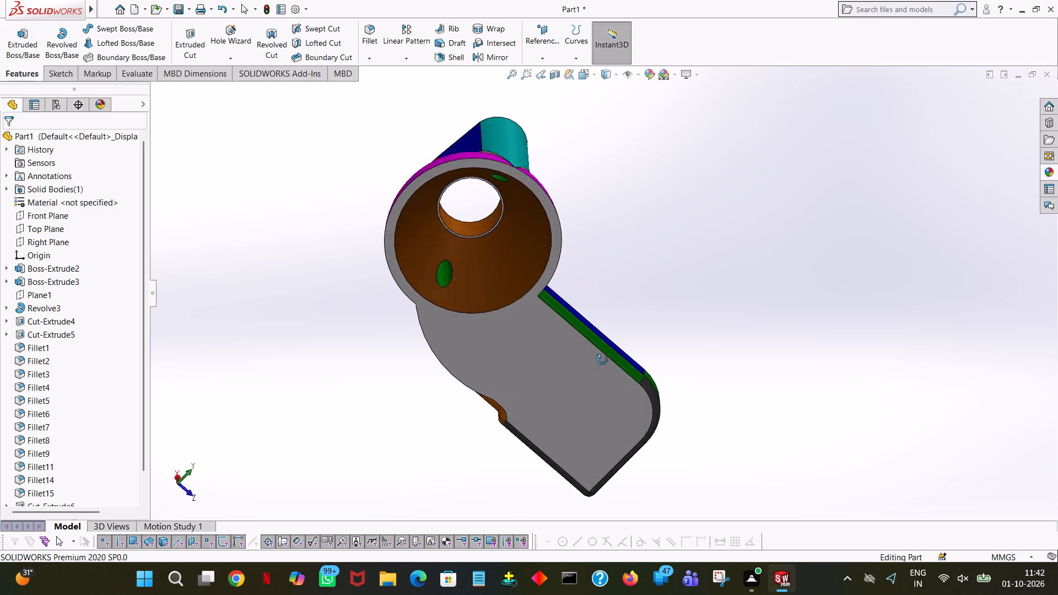
pyautogui.moveTo(602, 360); pyautogui.dragTo(881, 509, button='middle')
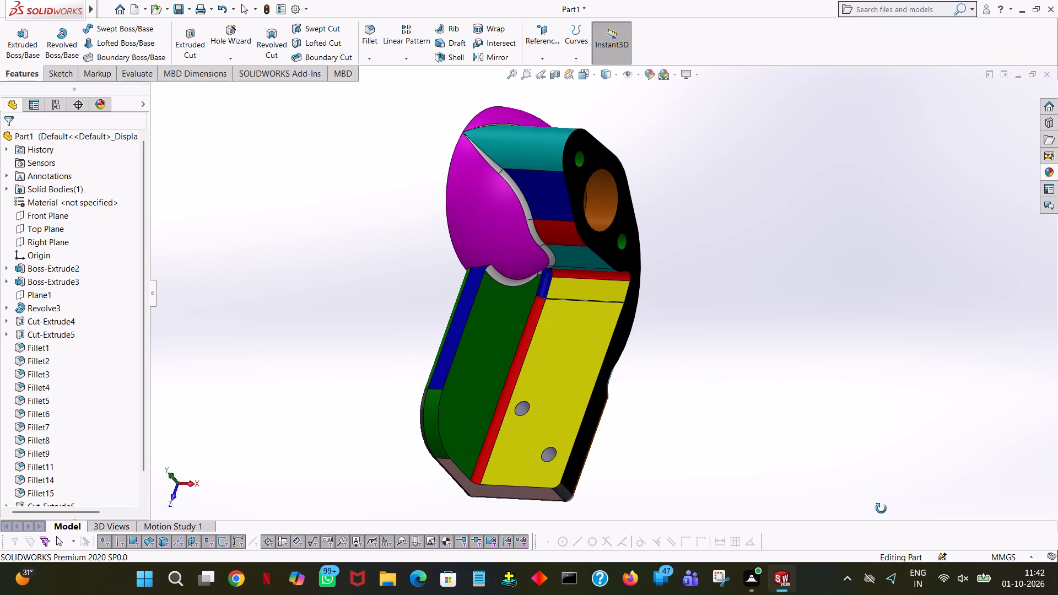
pyautogui.moveTo(881, 509); pyautogui.dragTo(896, 520, button='middle')
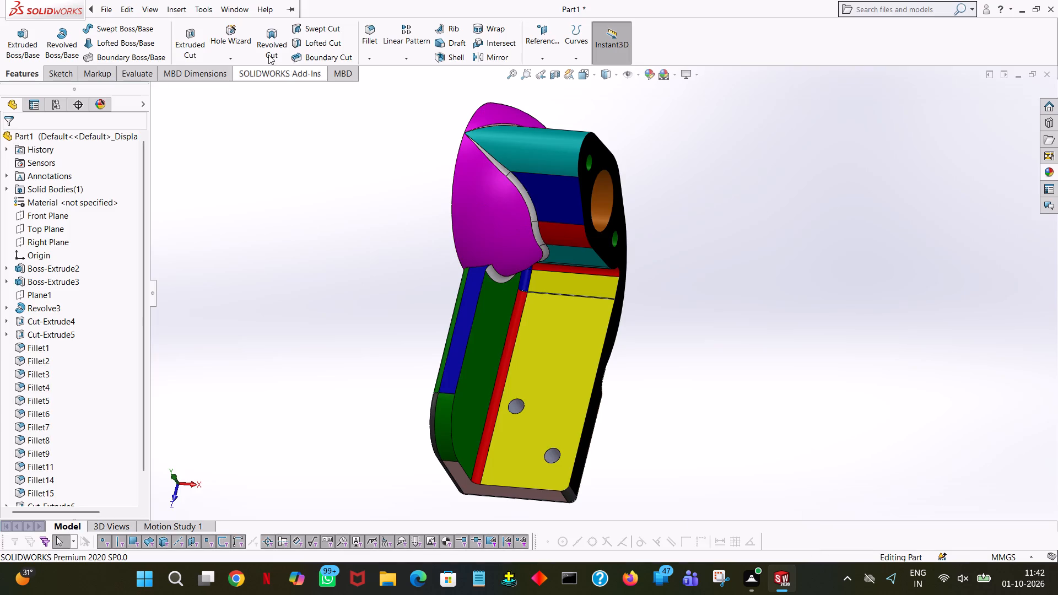
pyautogui.click(355, 169)
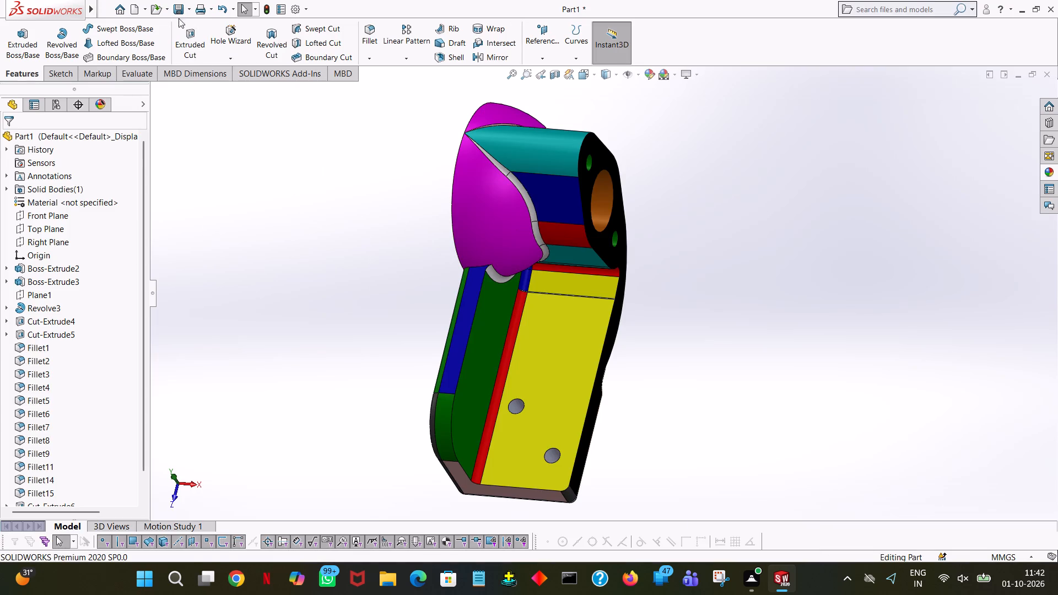
pyautogui.click(179, 8)
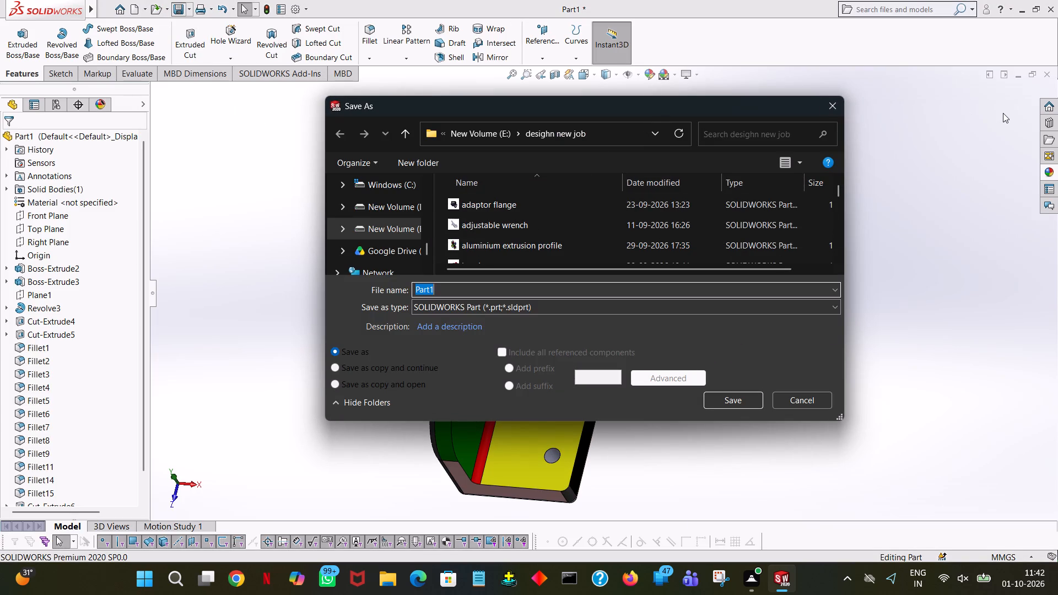
pyautogui.write('so')
pyautogui.write('ck')
pyautogui.write('et')
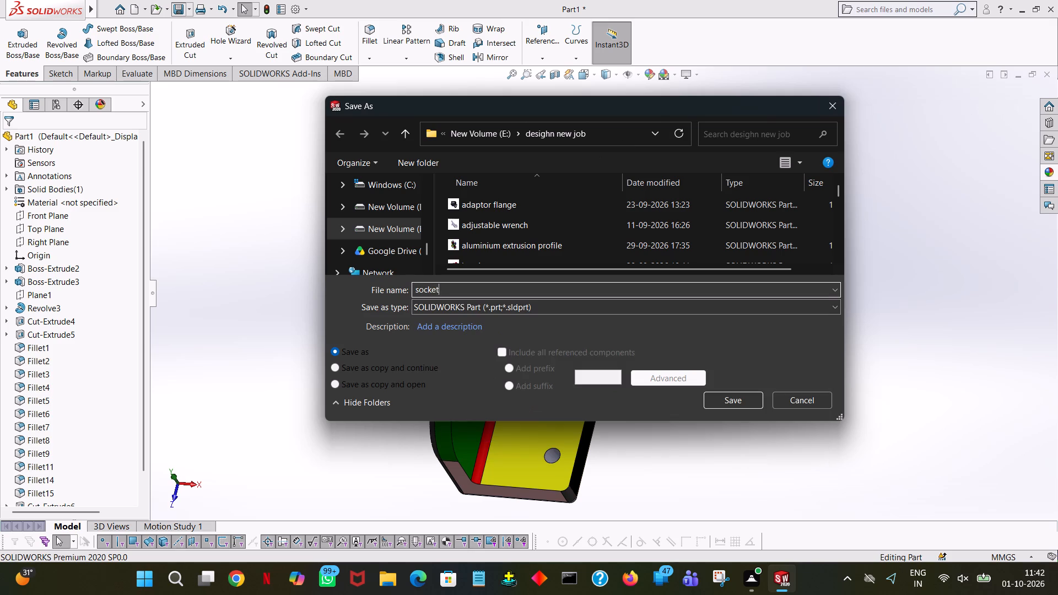
pyautogui.press('space')
pyautogui.write('joint')
pyautogui.press('Return')
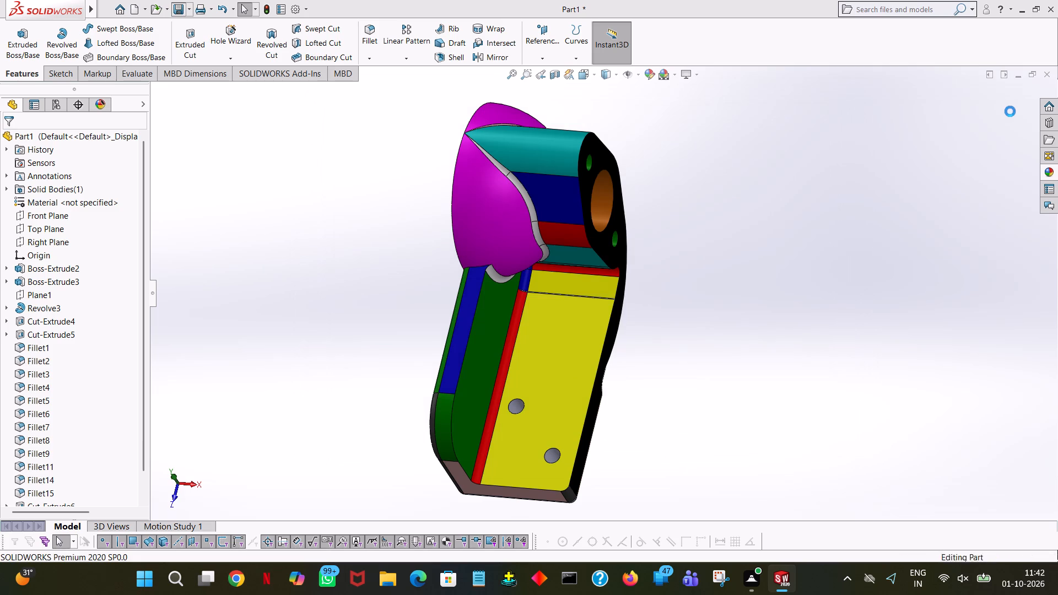
# Save a PDF copy of the socket joint part in the "pdf new job" folder on drive E.
pyautogui.click(191, 7)
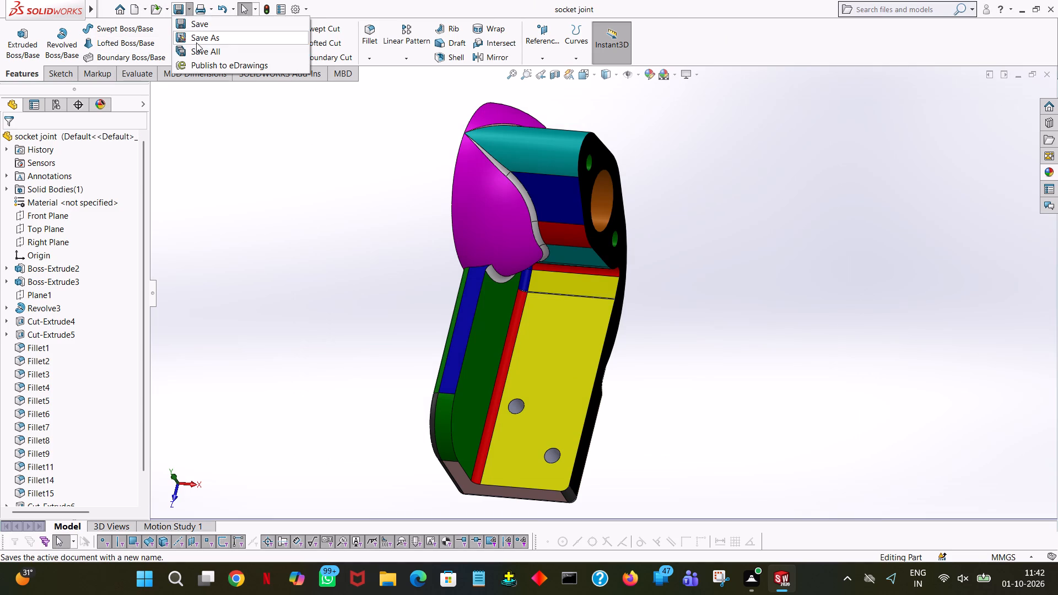
pyautogui.click(196, 42)
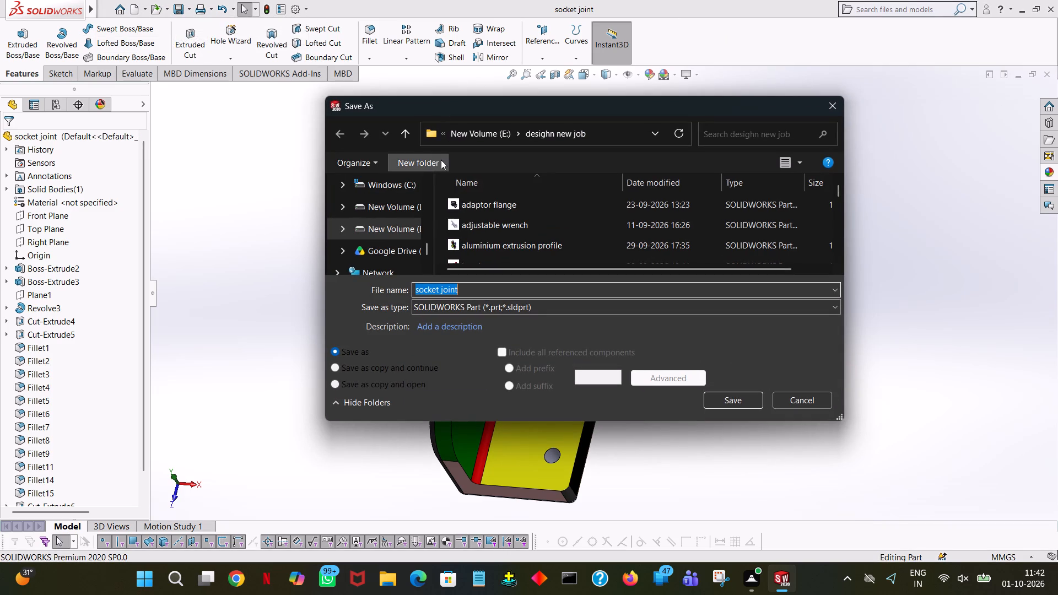
pyautogui.click(399, 141)
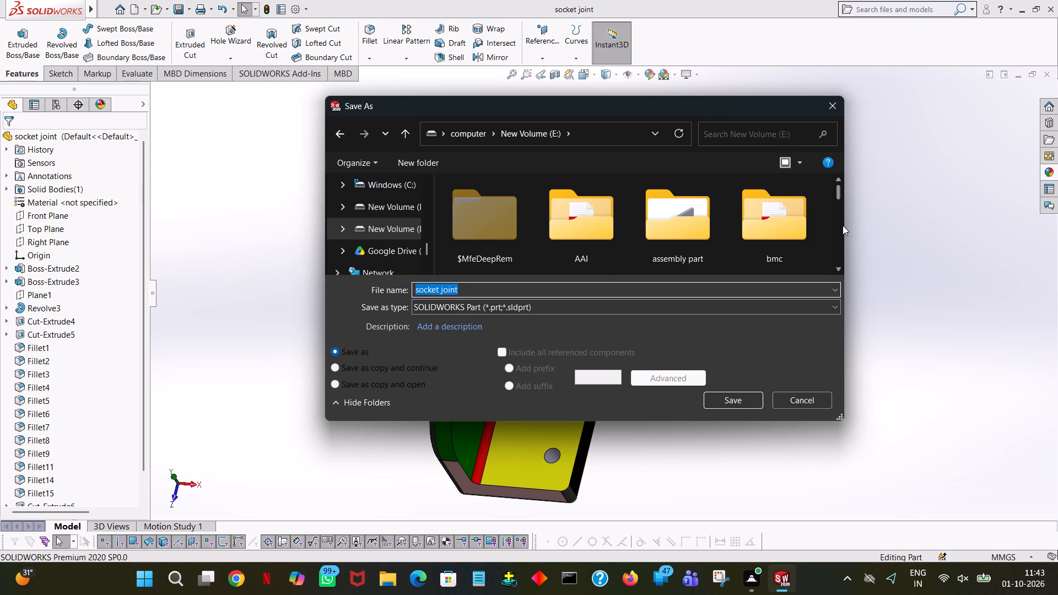
pyautogui.moveTo(840, 190); pyautogui.dragTo(838, 209)
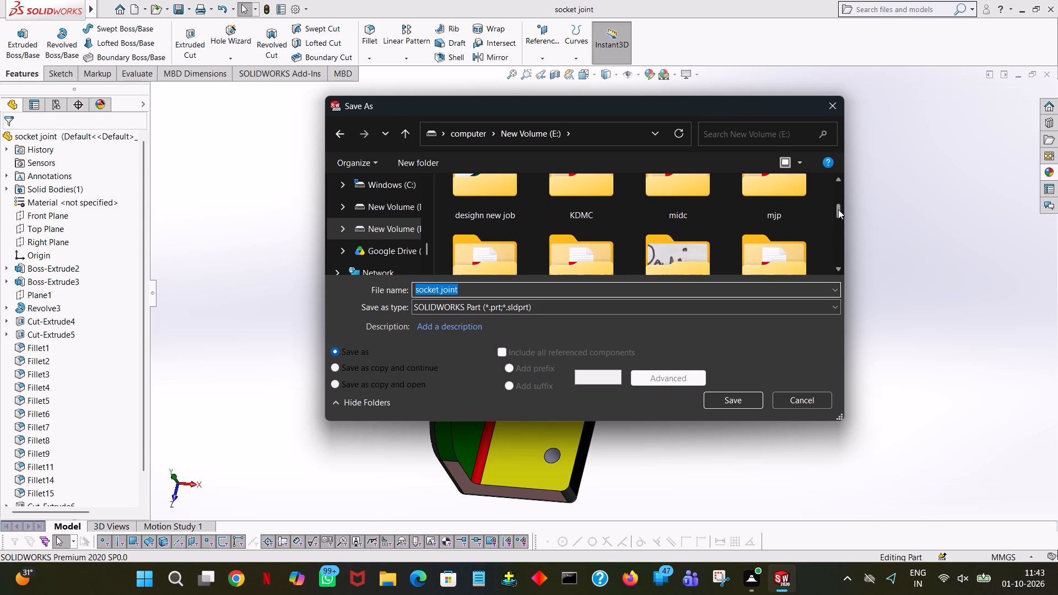
pyautogui.moveTo(838, 209); pyautogui.dragTo(834, 236)
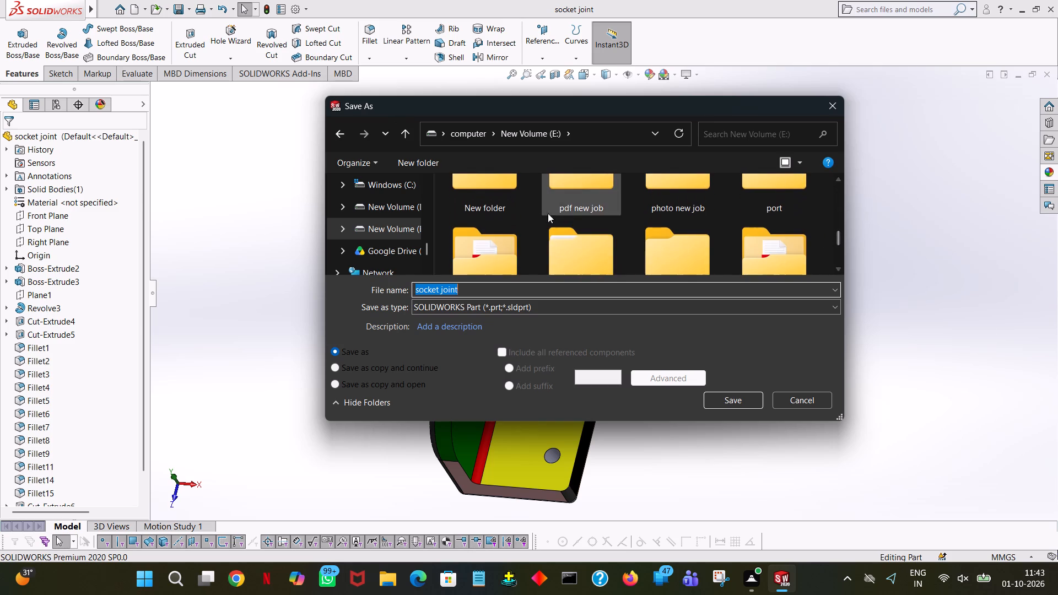
pyautogui.doubleClick(573, 201)
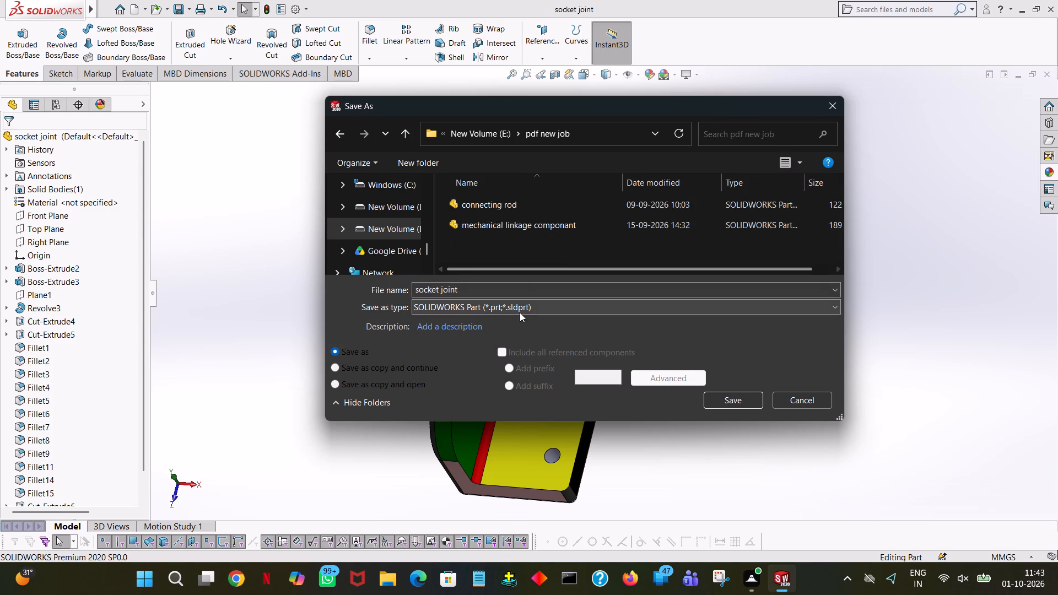
pyautogui.click(525, 310)
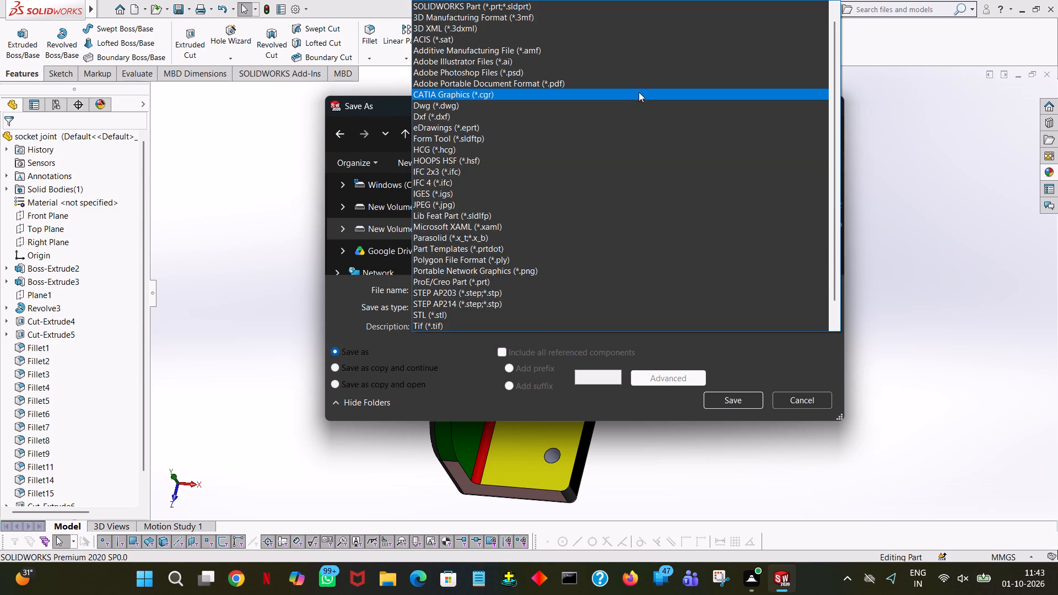
pyautogui.click(645, 86)
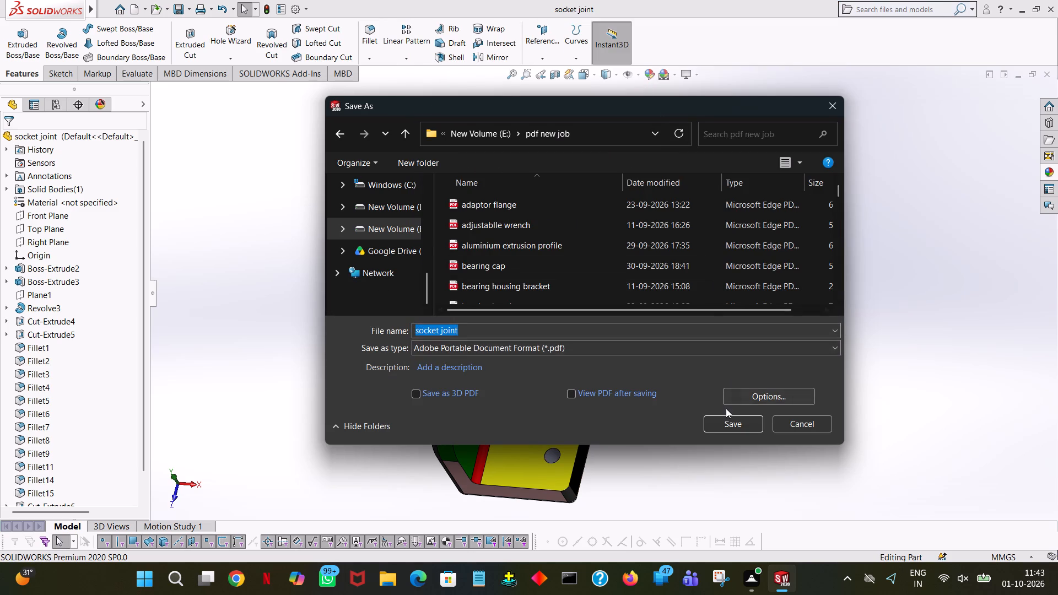
pyautogui.click(725, 419)
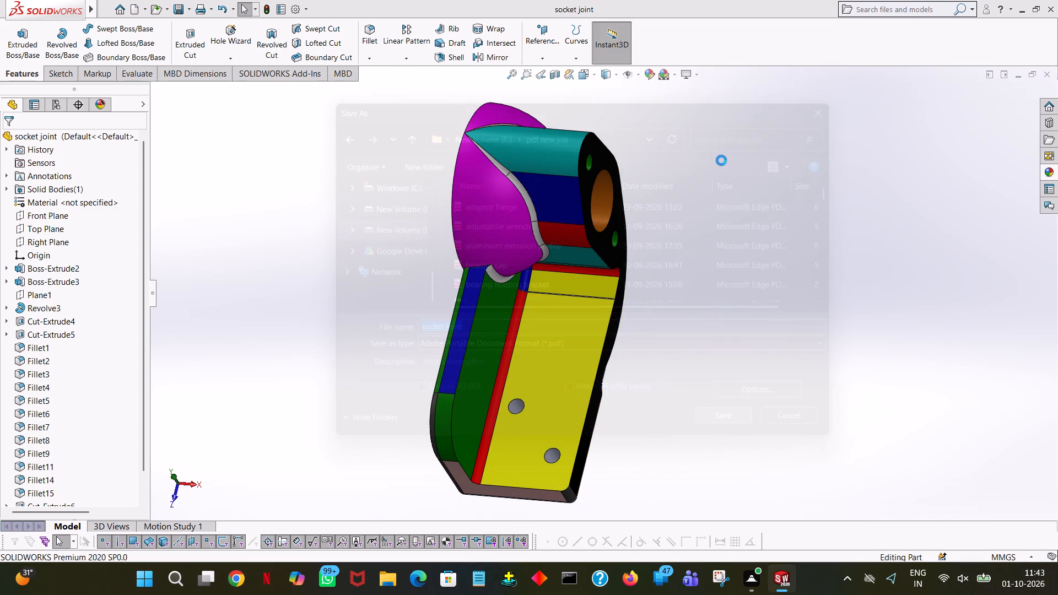